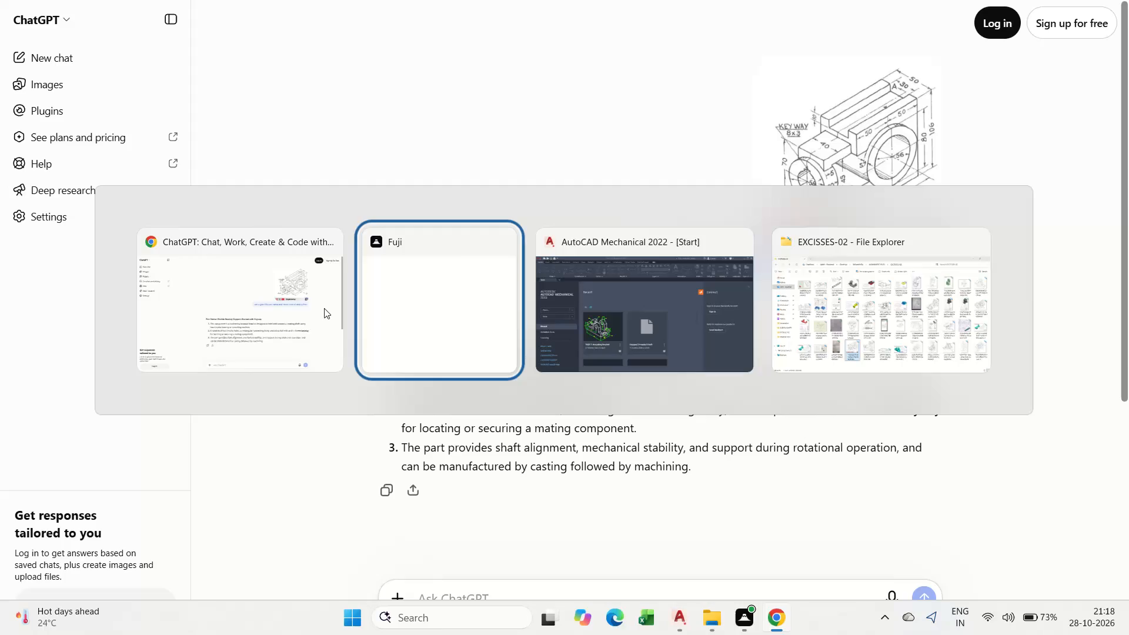
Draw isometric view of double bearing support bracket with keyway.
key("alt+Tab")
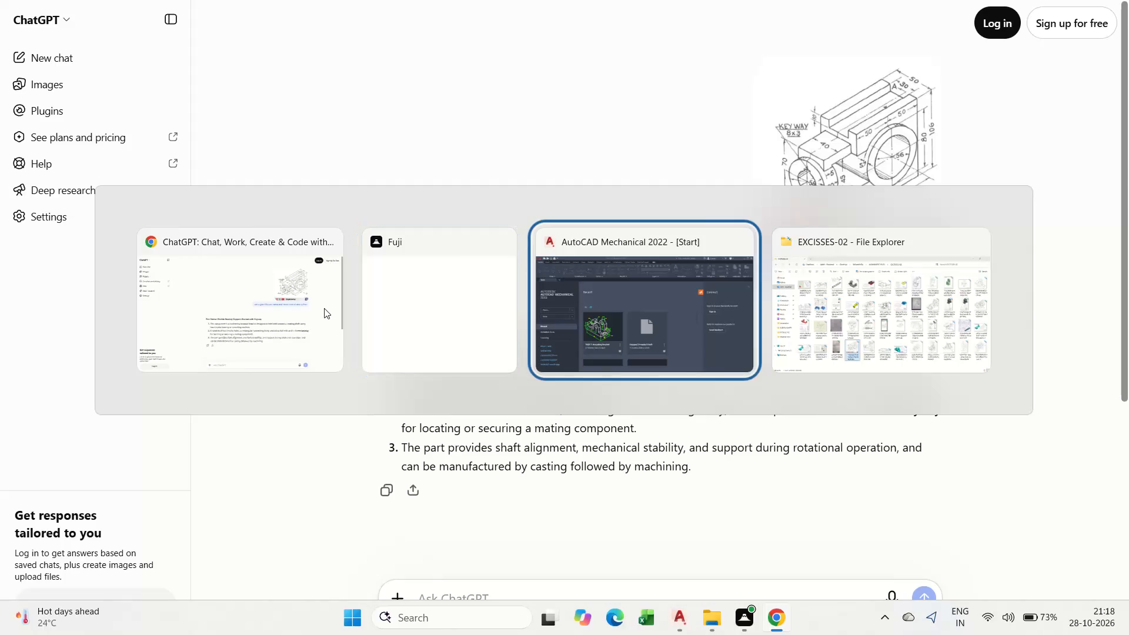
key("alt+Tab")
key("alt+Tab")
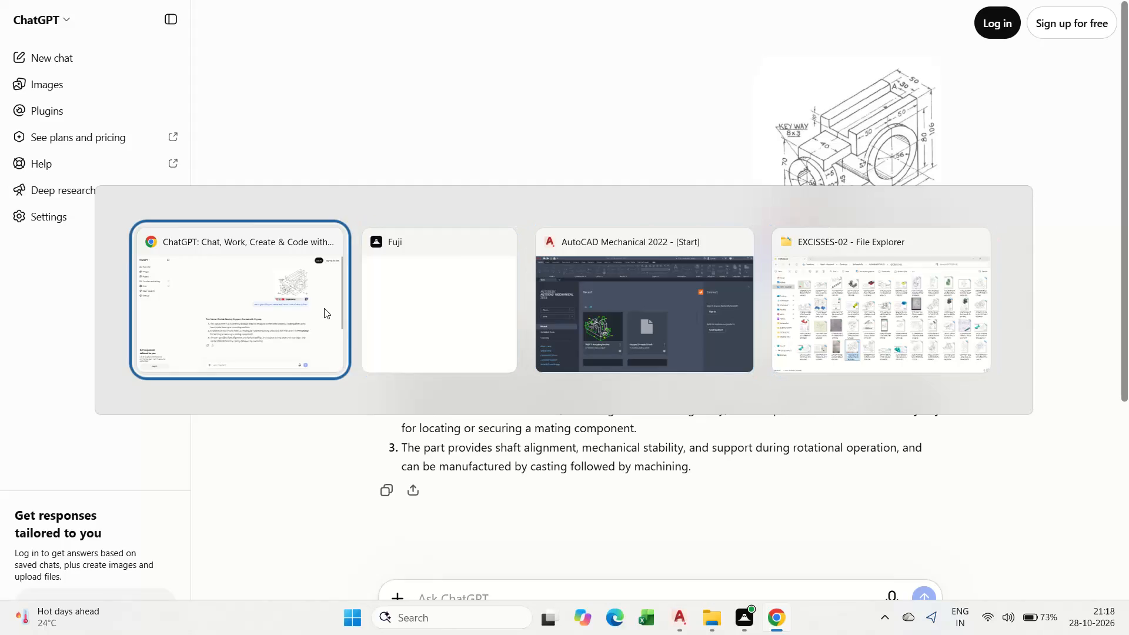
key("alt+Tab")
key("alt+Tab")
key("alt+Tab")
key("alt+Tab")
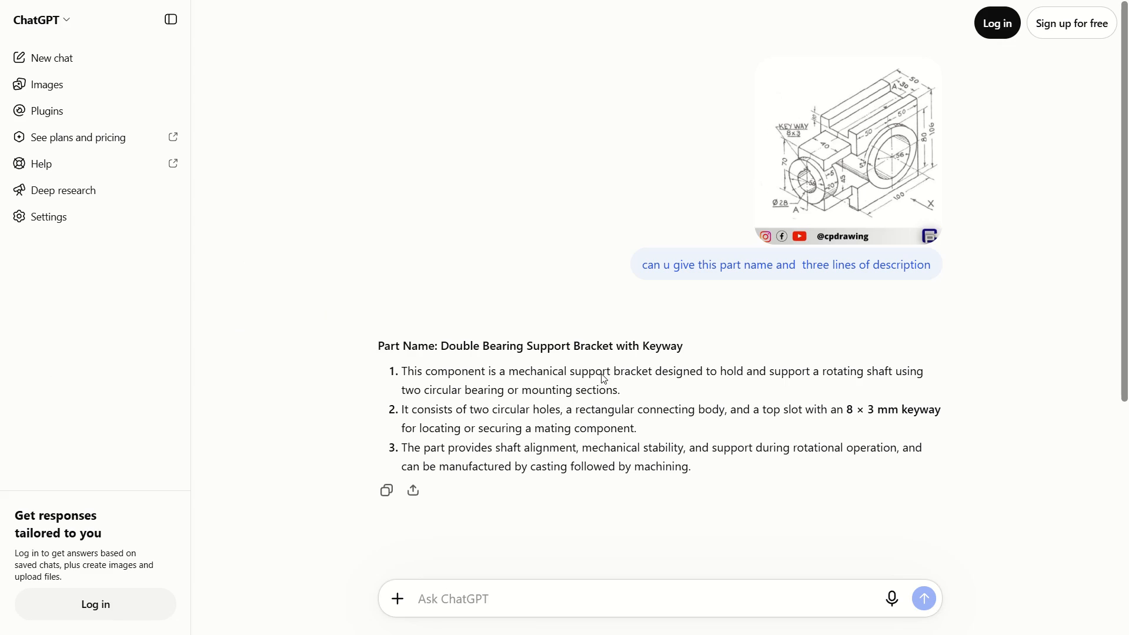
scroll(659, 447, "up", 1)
Switch to File Explorer and view the selected keyway bracket reference drawing in the EXCISSES-02 folder.
key("alt+Tab")
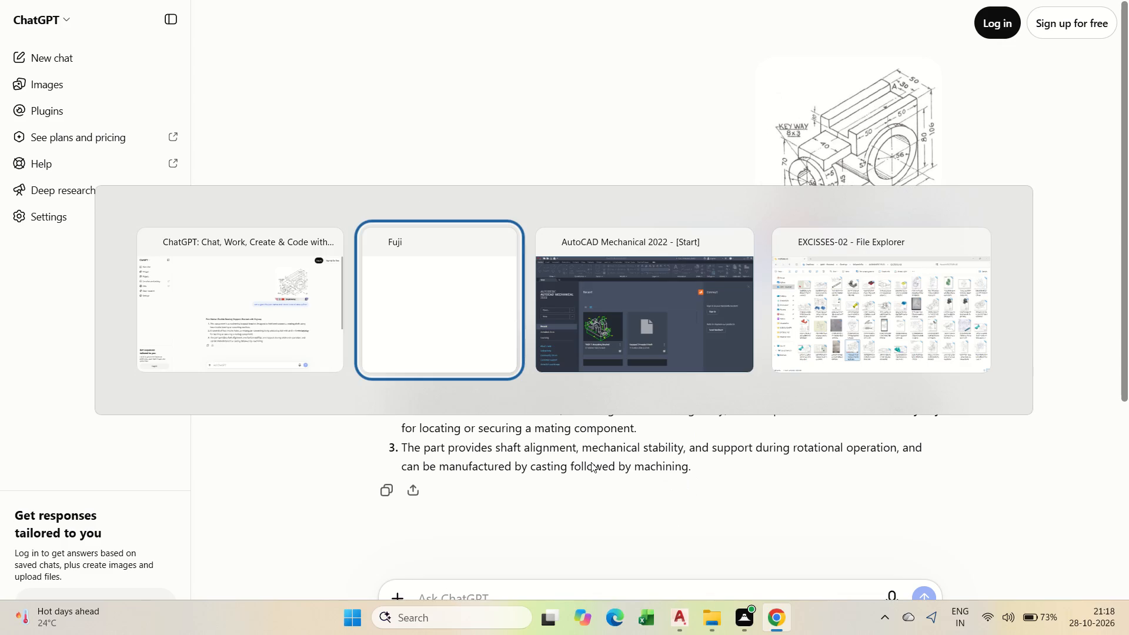
key("alt+Tab")
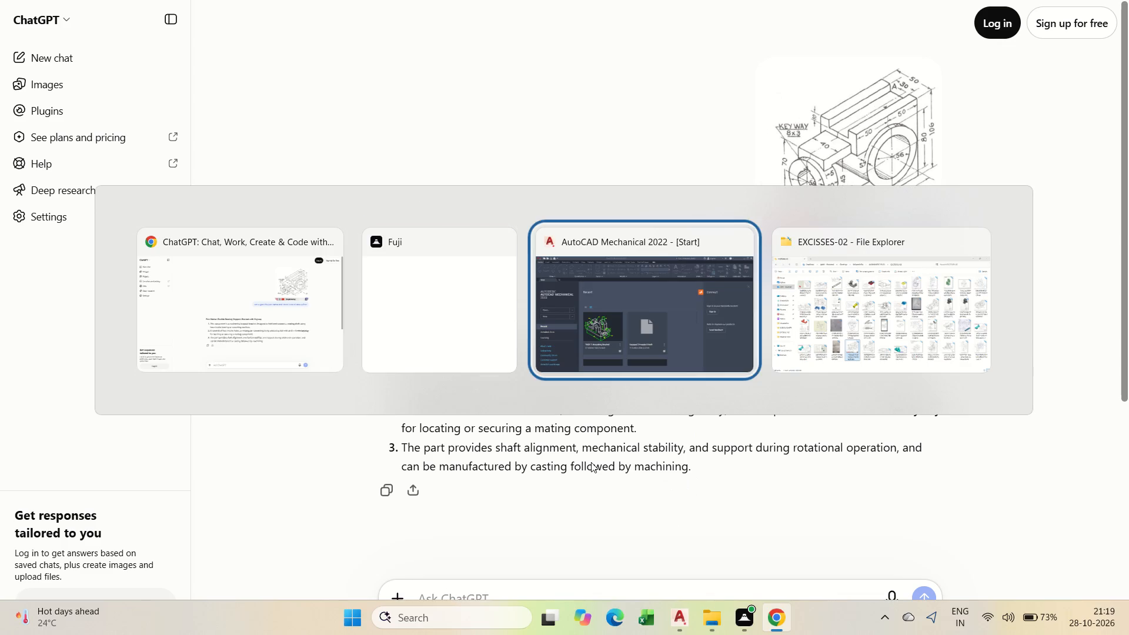
key("alt+Tab")
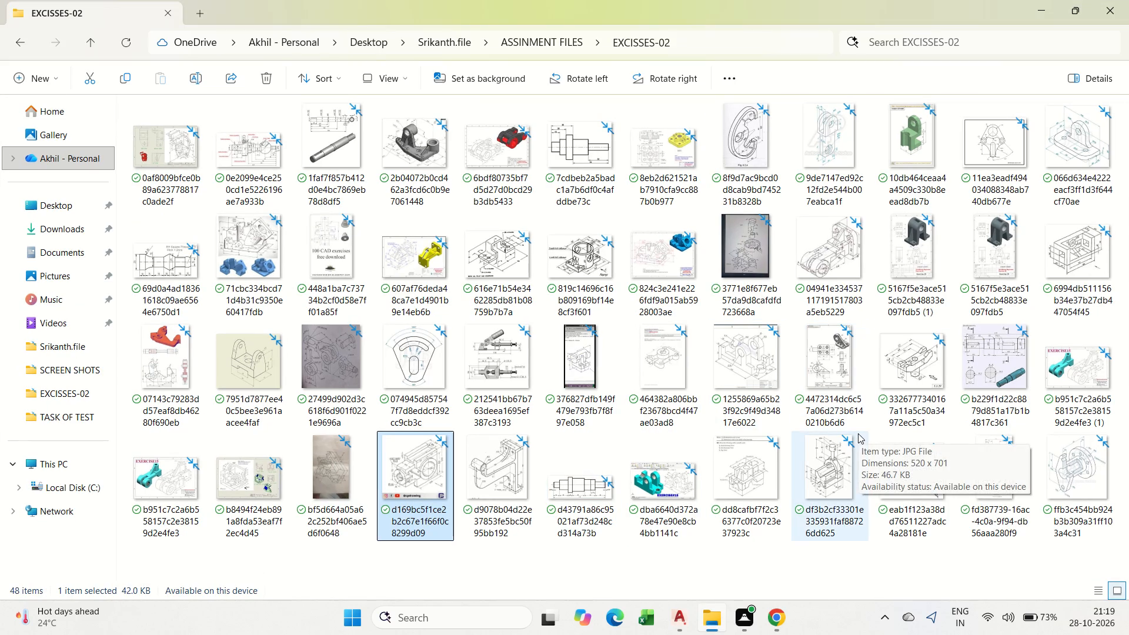
double_click(437, 469)
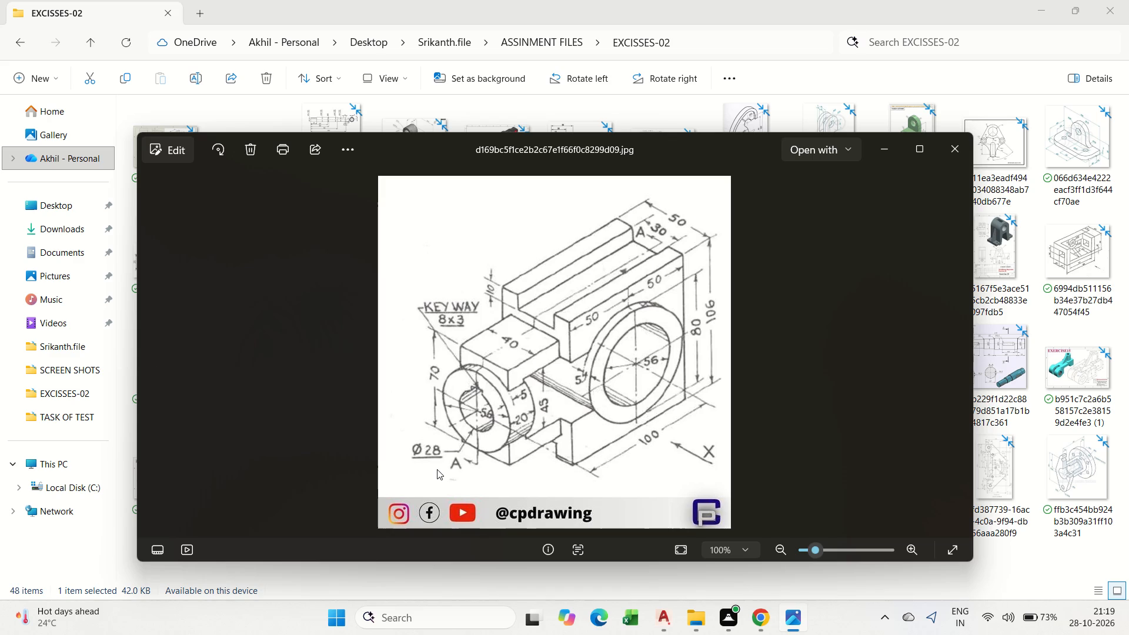
key("Escape")
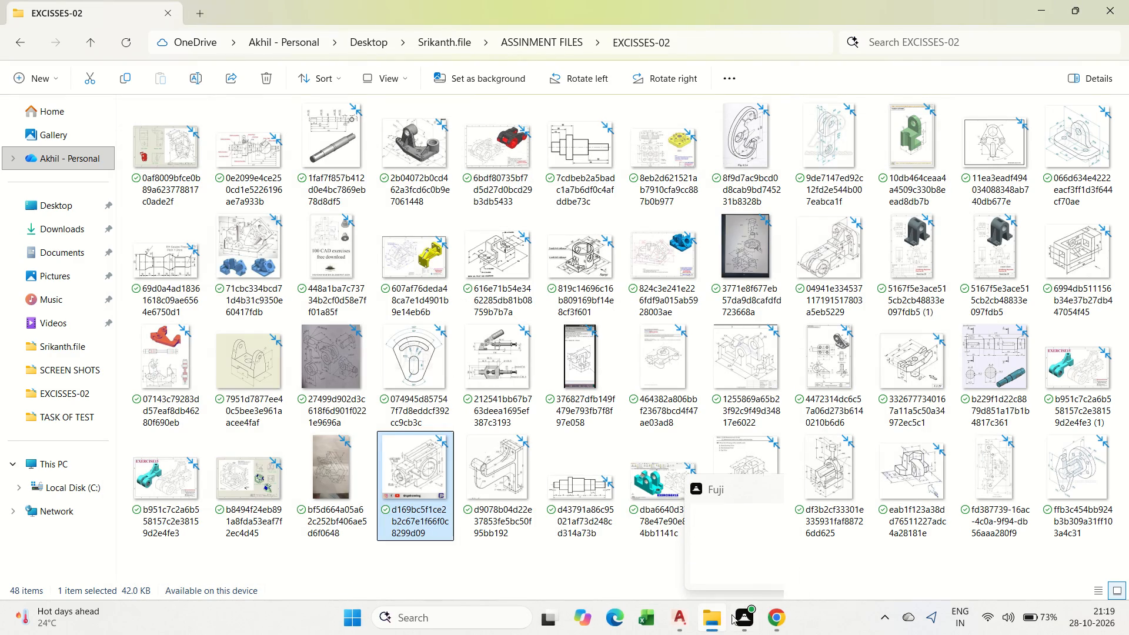
Switch to AutoCAD Mechanical and create a new blank drawing.
left_click(686, 626)
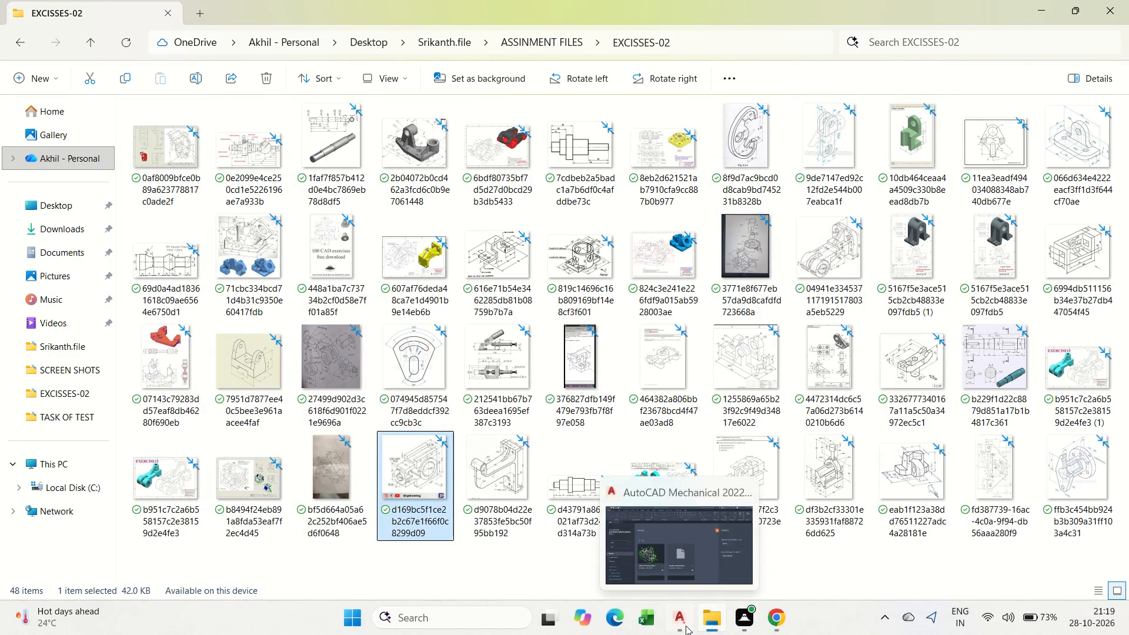
scroll(492, 448, "down", 1)
scroll(446, 465, "up", 4)
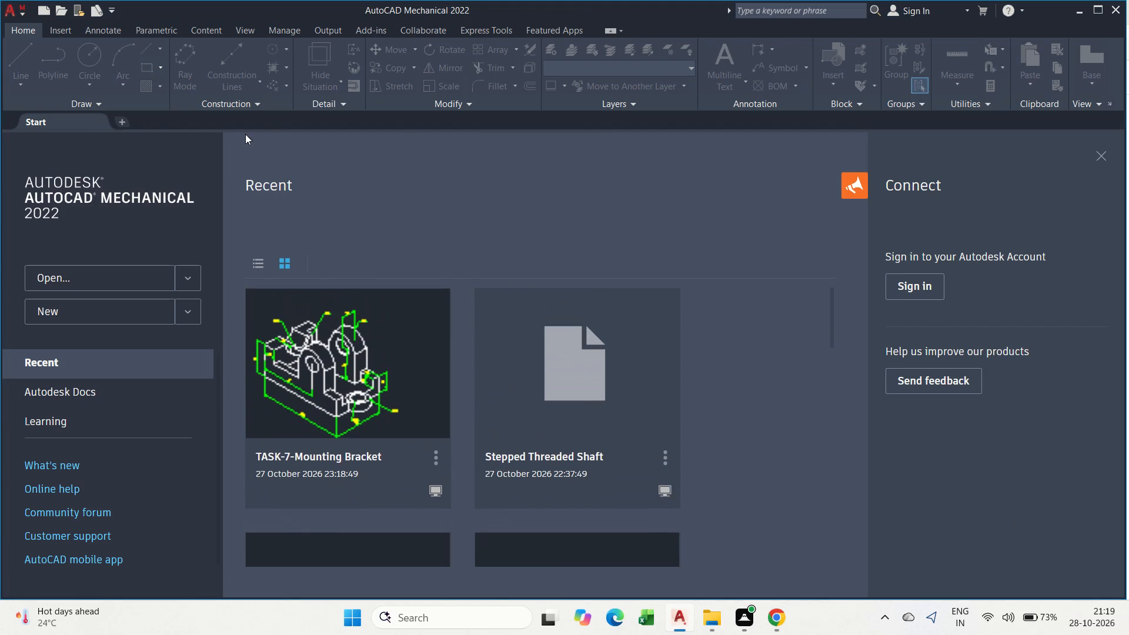
left_click(118, 115)
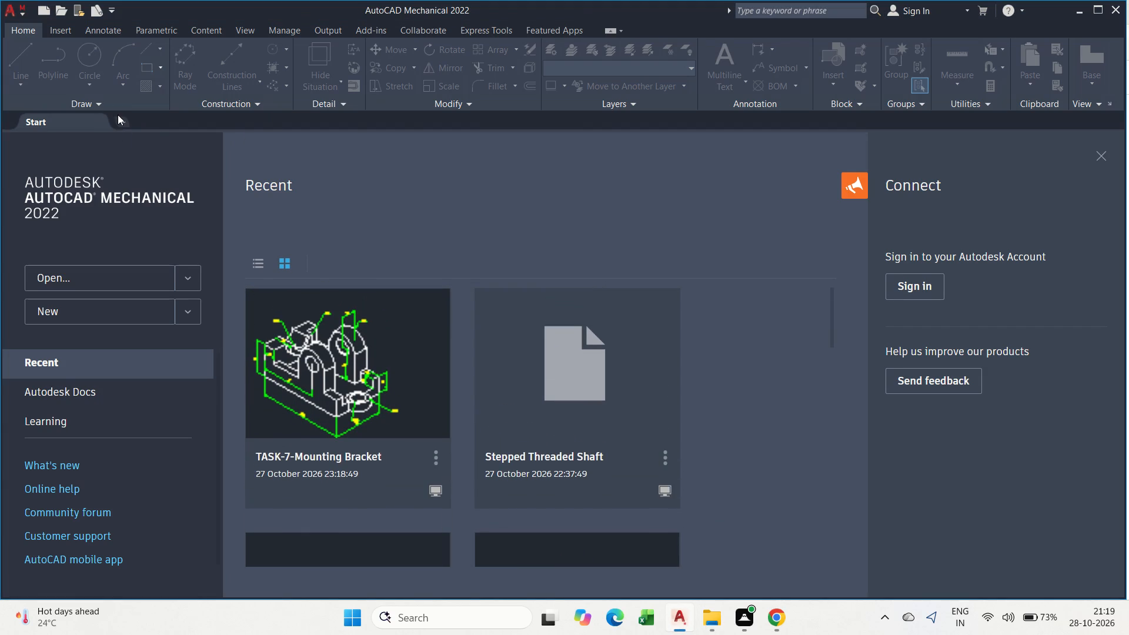
left_click(121, 119)
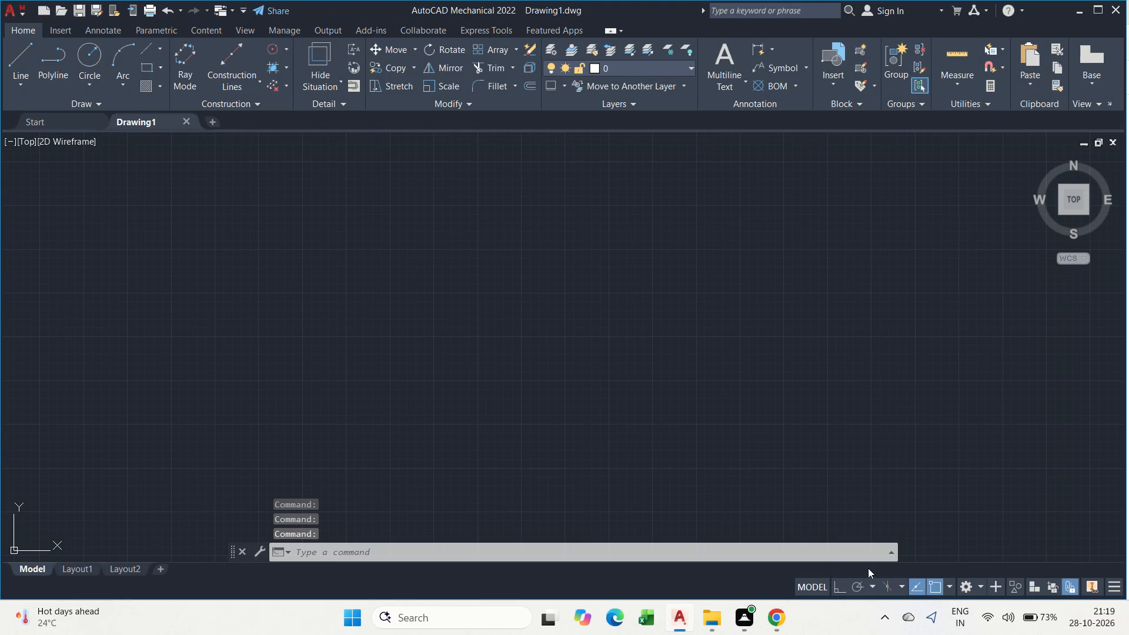
Turn on polar tracking and isometric drafting, and set the active isoplane to Top.
left_click(903, 593)
left_click(902, 590)
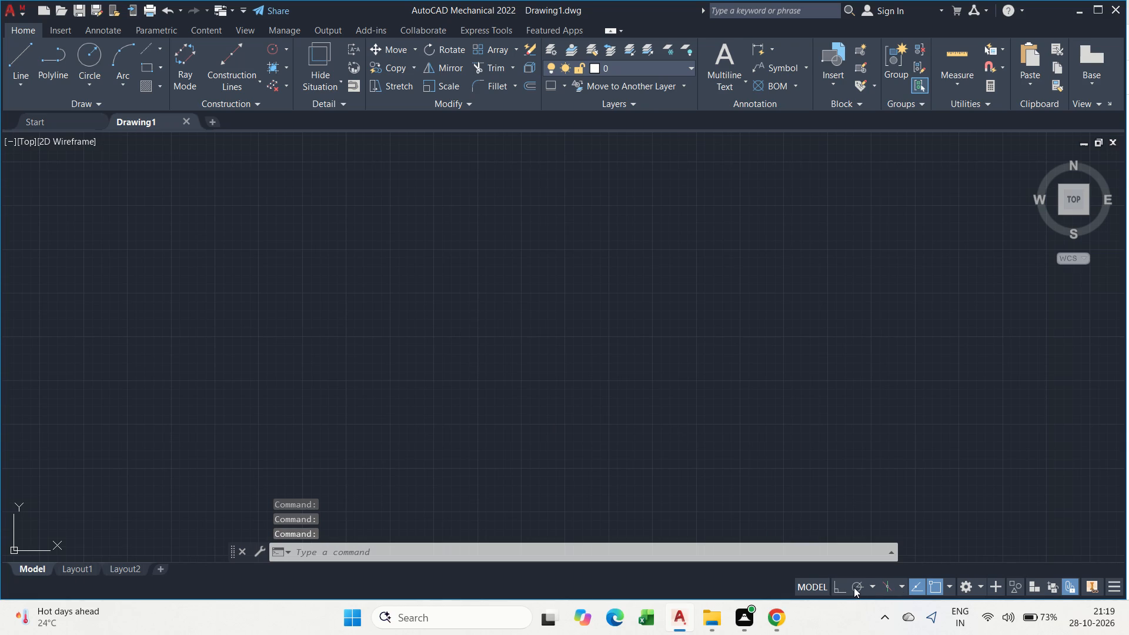
left_click(854, 587)
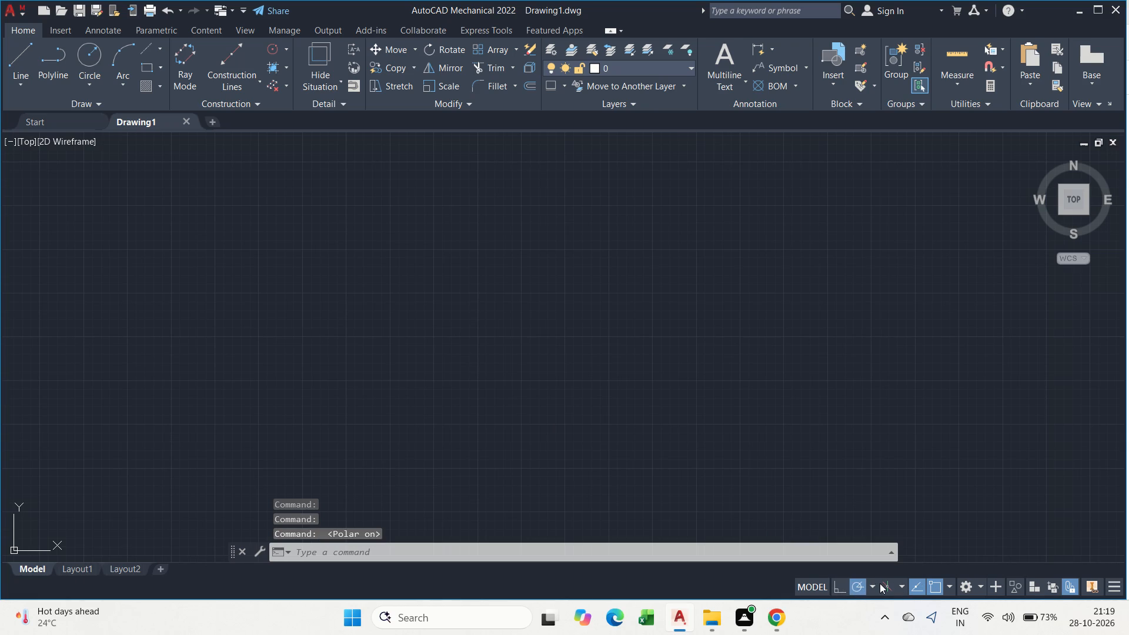
left_click(873, 583)
left_click(873, 583)
left_click(896, 581)
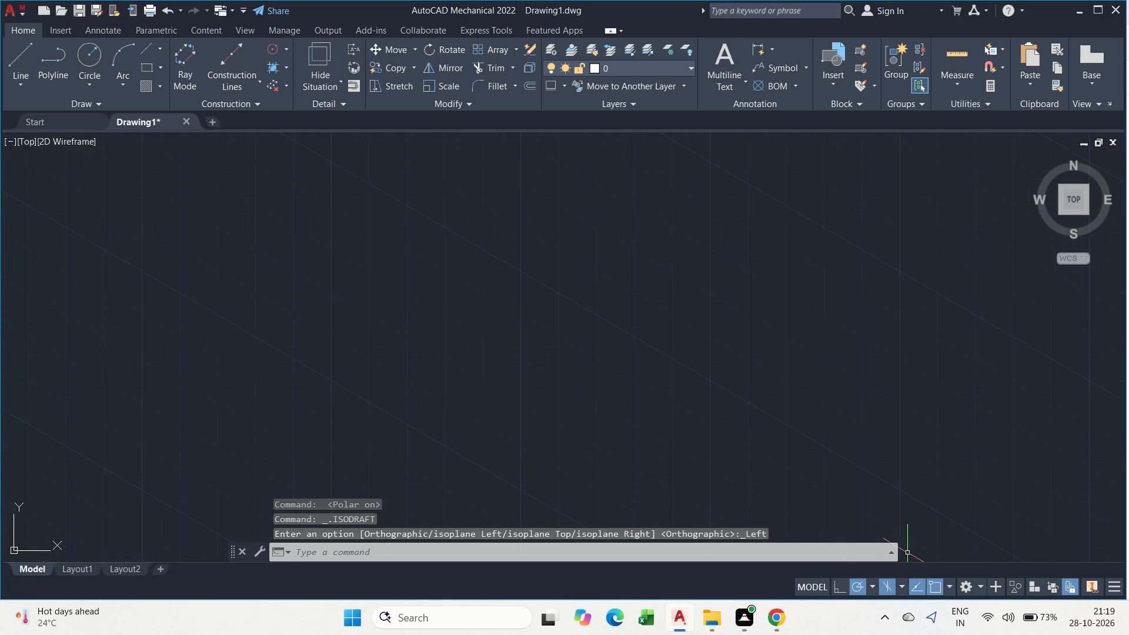
left_click(901, 587)
left_click(911, 542)
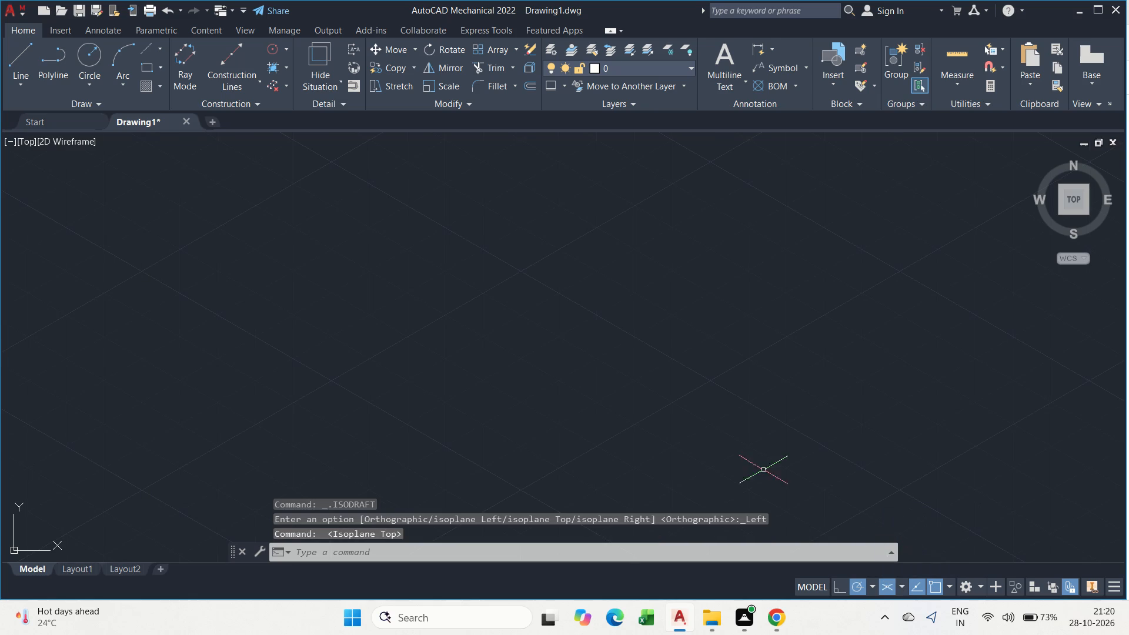
With Ortho on, draw the front face's bottom edge as a 100-unit line at 30°.
scroll(533, 334, "down", 3)
scroll(528, 367, "up", 5)
middle_click_drag(548, 355, 483, 330)
scroll(485, 350, "up", 2)
middle_click_drag(476, 356, 584, 369)
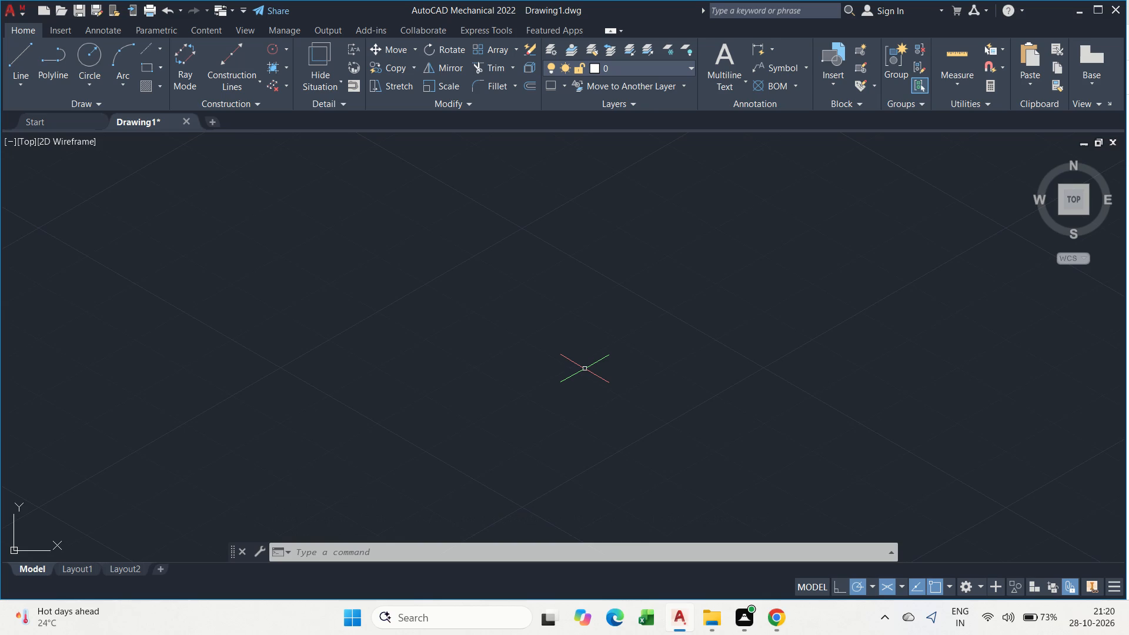
type("l")
key("space")
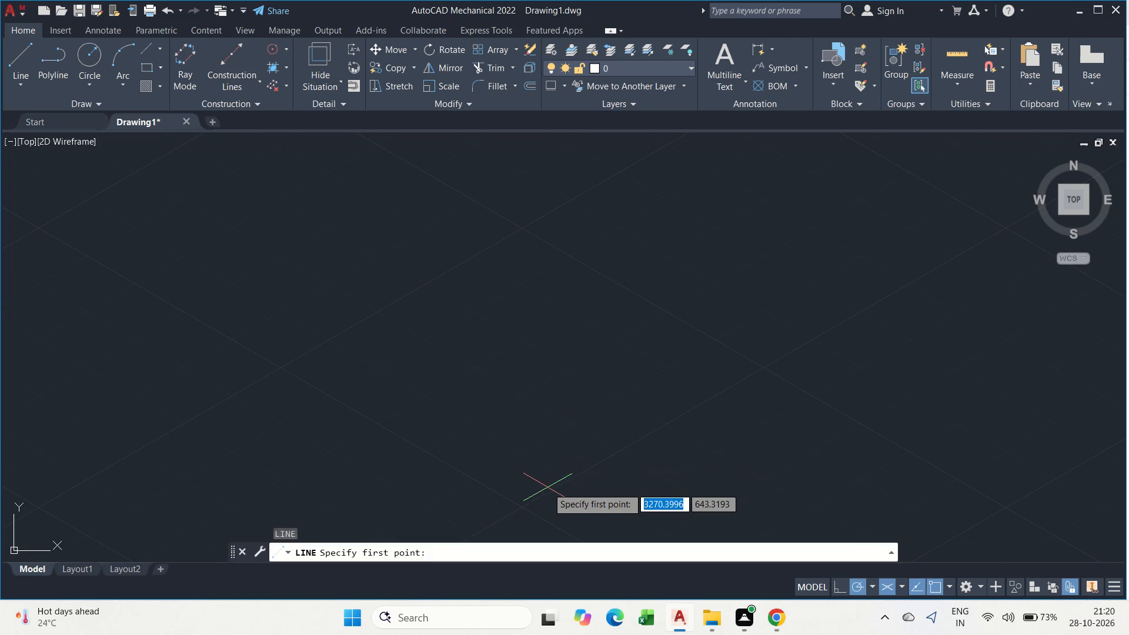
left_click(542, 487)
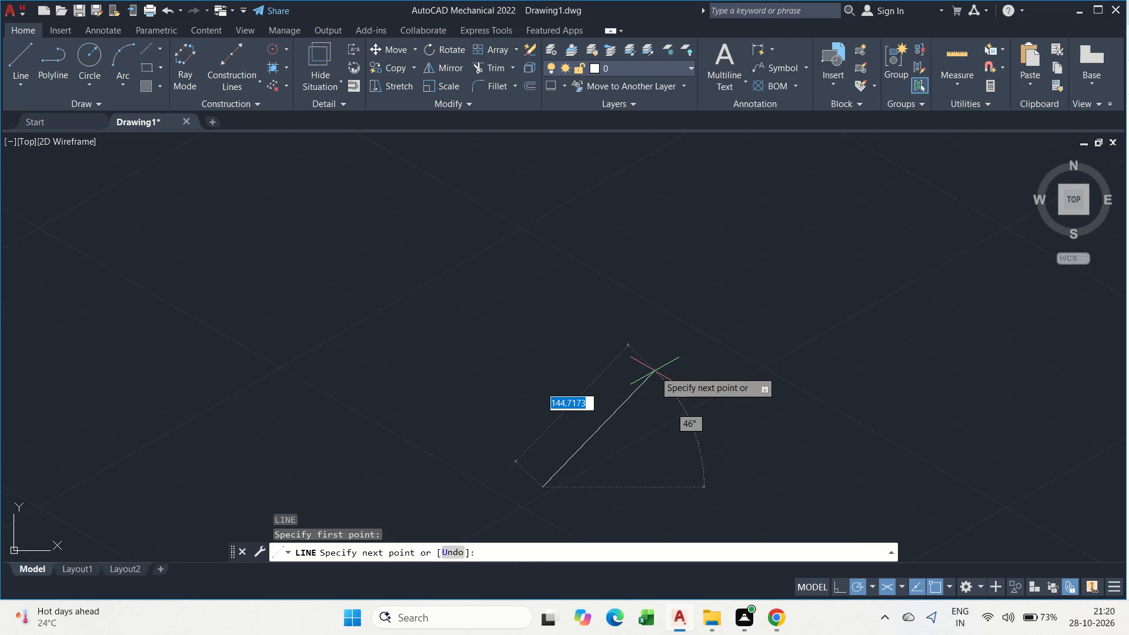
key("F8")
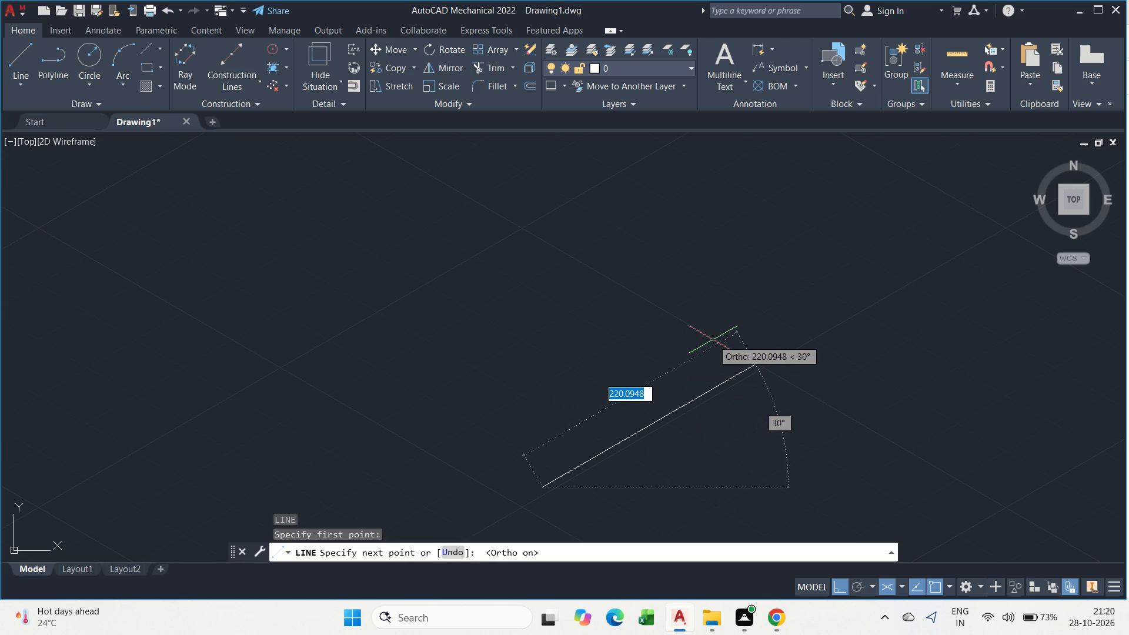
type("100")
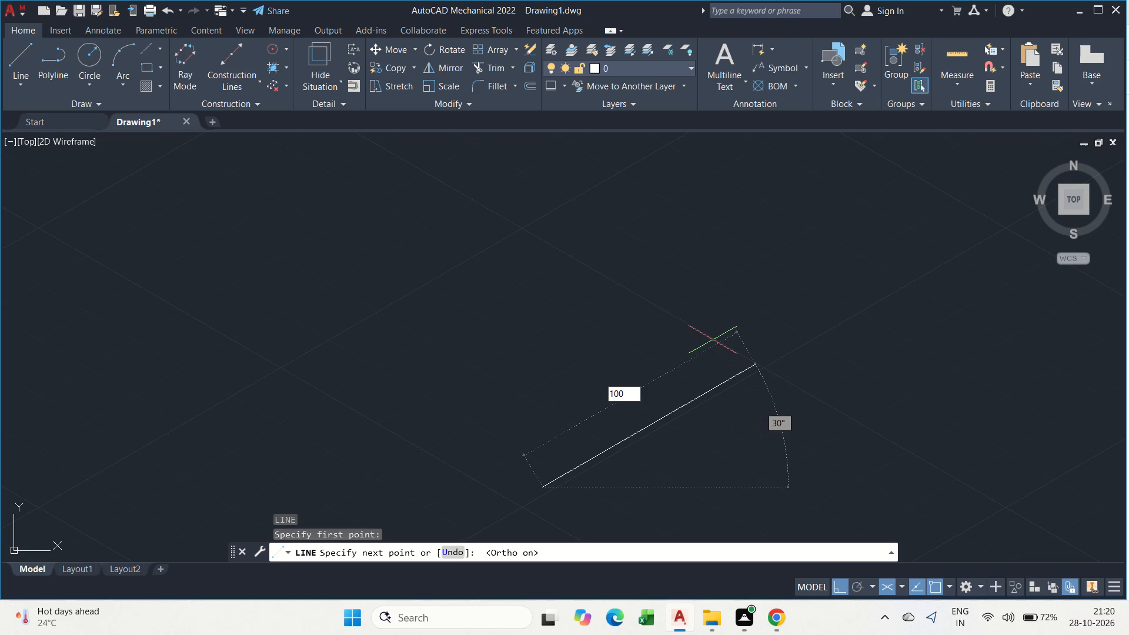
key("Return")
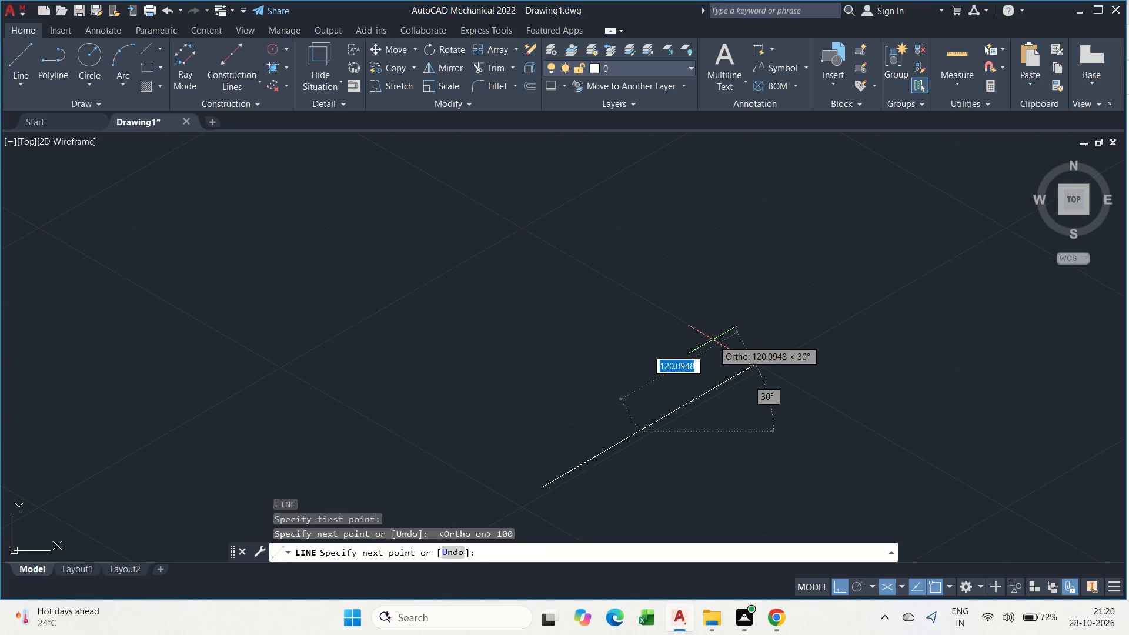
On the right isoplane, continue the outline 106 vertically upward and 100 back at 210° for the top edge.
scroll(632, 413, "up", 3)
middle_click_drag(637, 428, 582, 372)
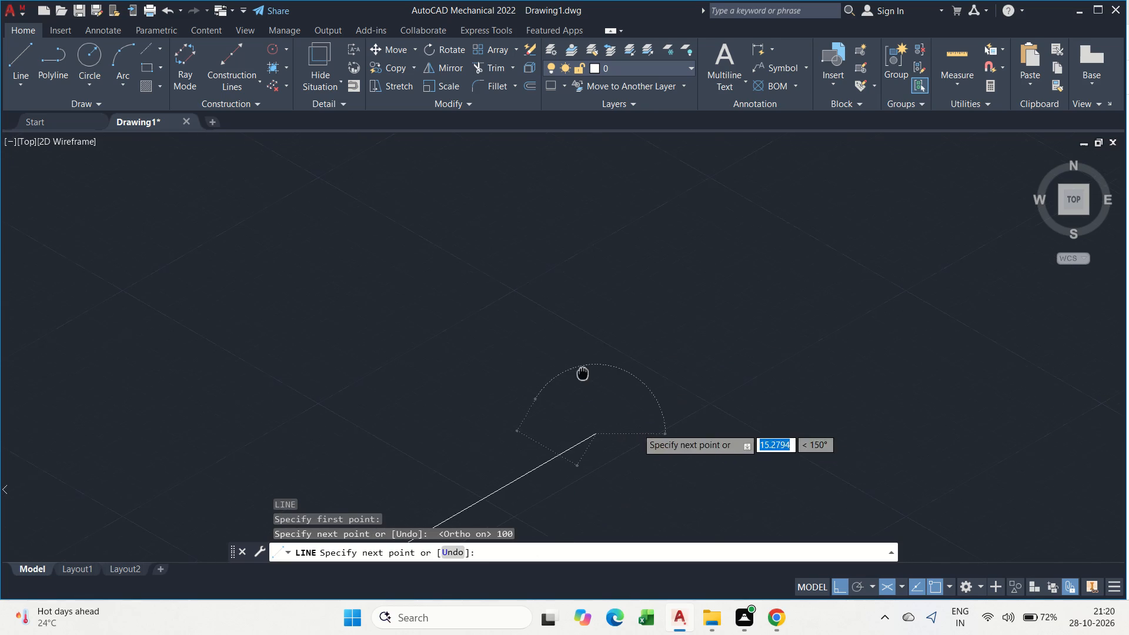
middle_click_drag(582, 372, 581, 371)
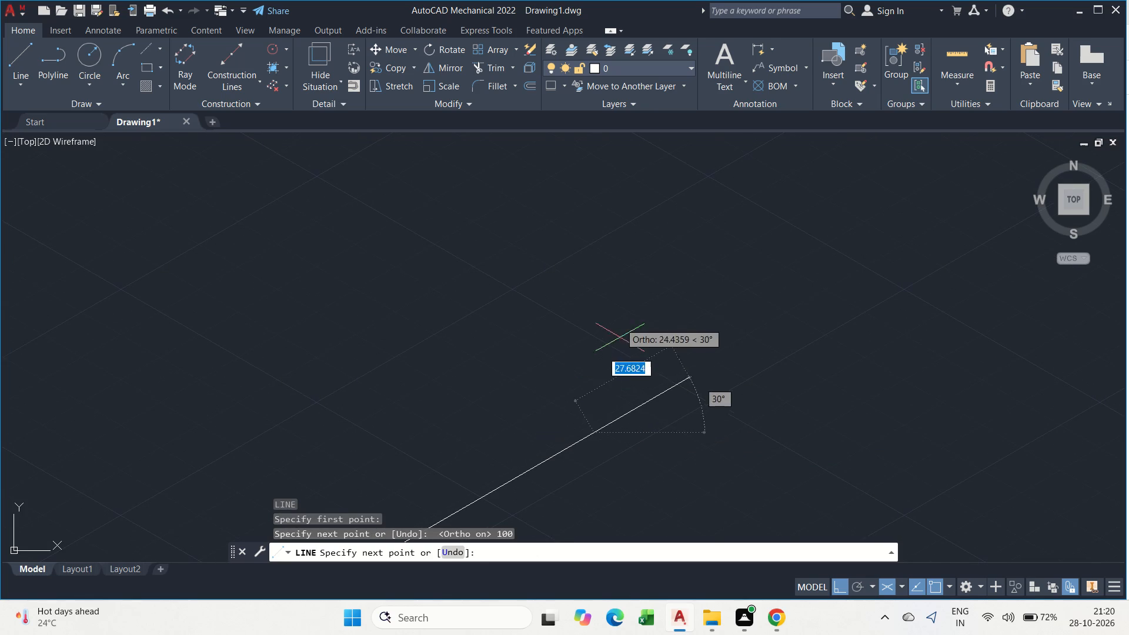
key("F5")
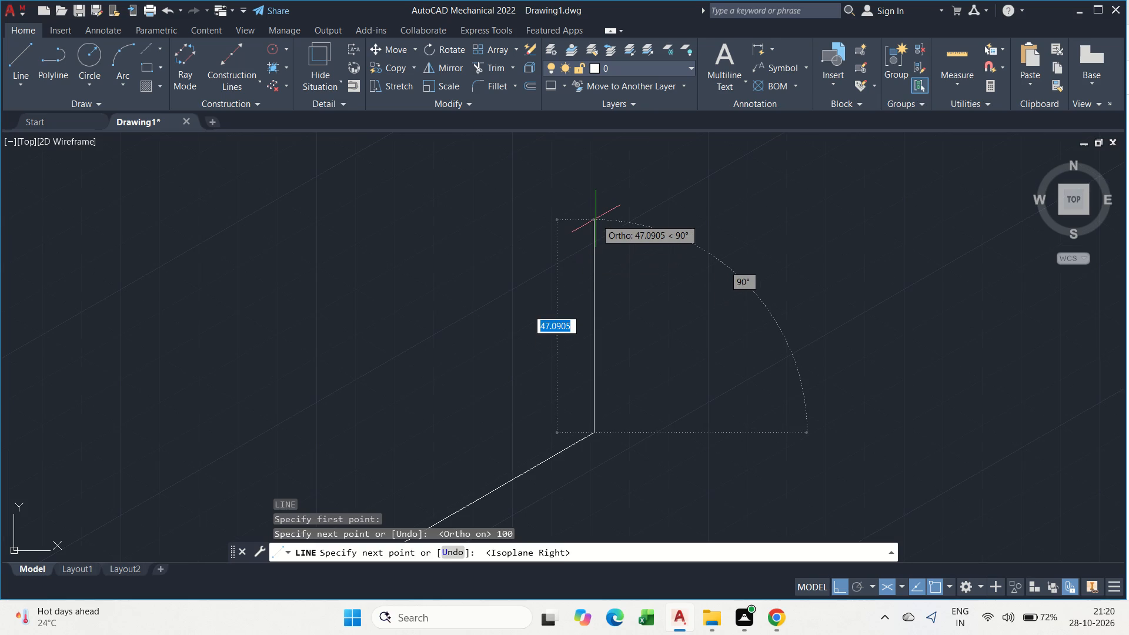
type("106")
key("Return")
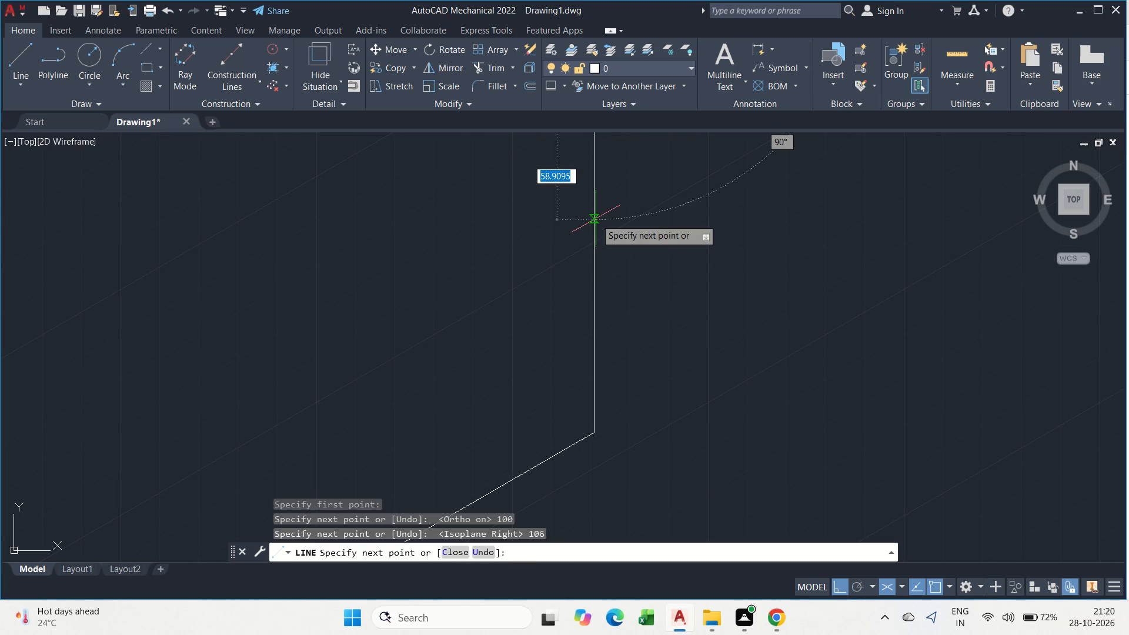
scroll(550, 256, "down", 1)
middle_click_drag(550, 256, 538, 311)
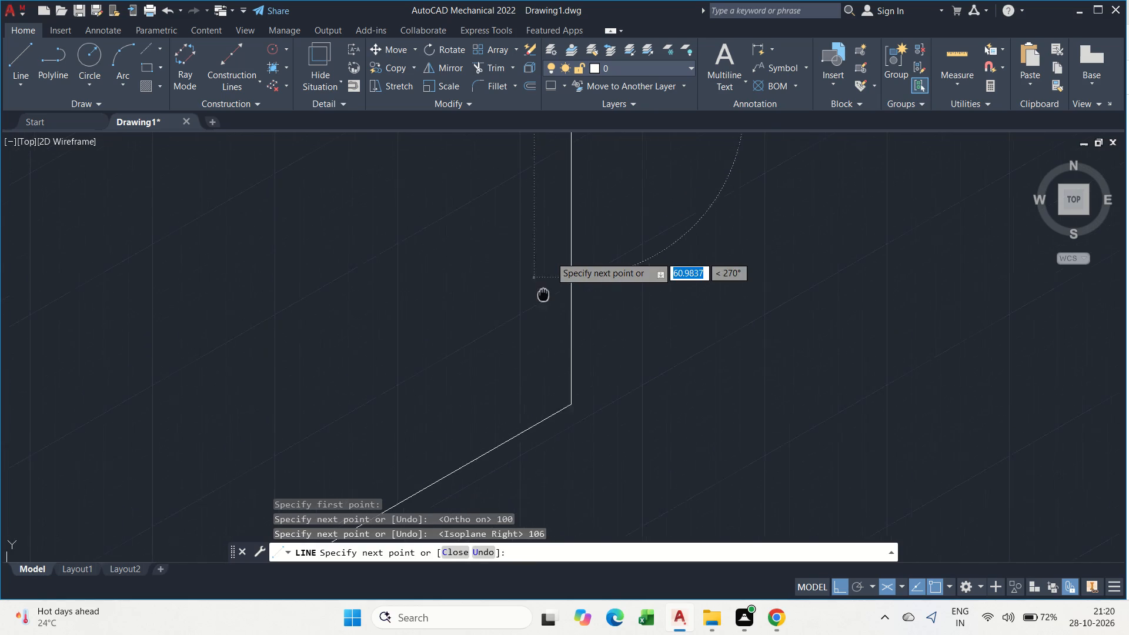
middle_click_drag(538, 311, 537, 313)
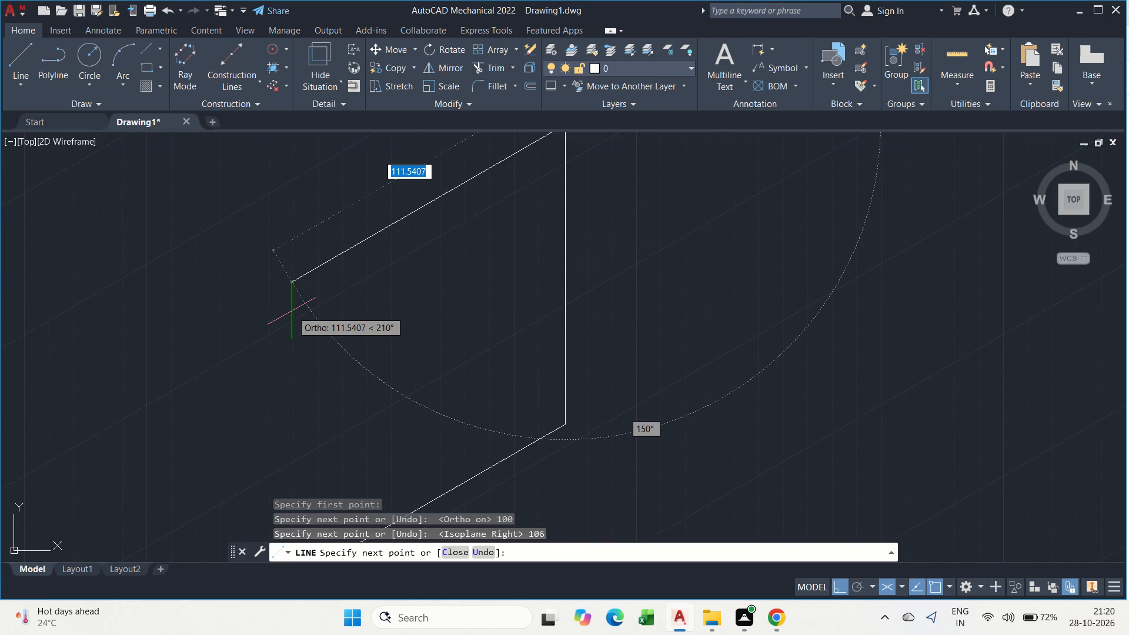
type("100")
key("Return")
key("Escape")
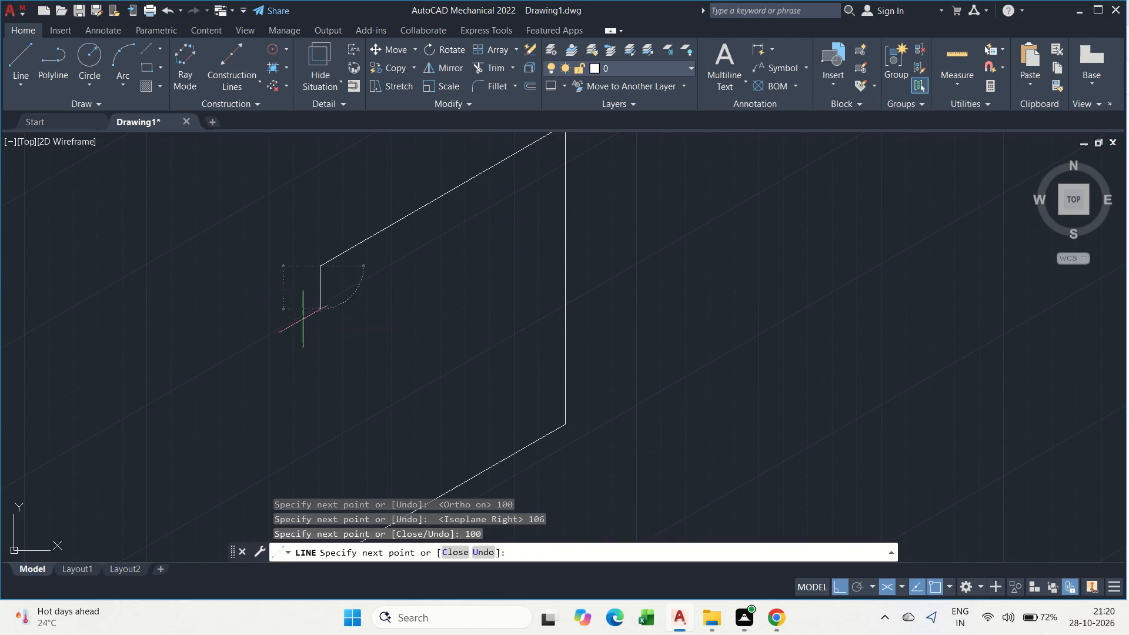
Draw a vertical centre line down from the top edge's midpoint and trim off its excess below the bottom edge.
type("l")
key("space")
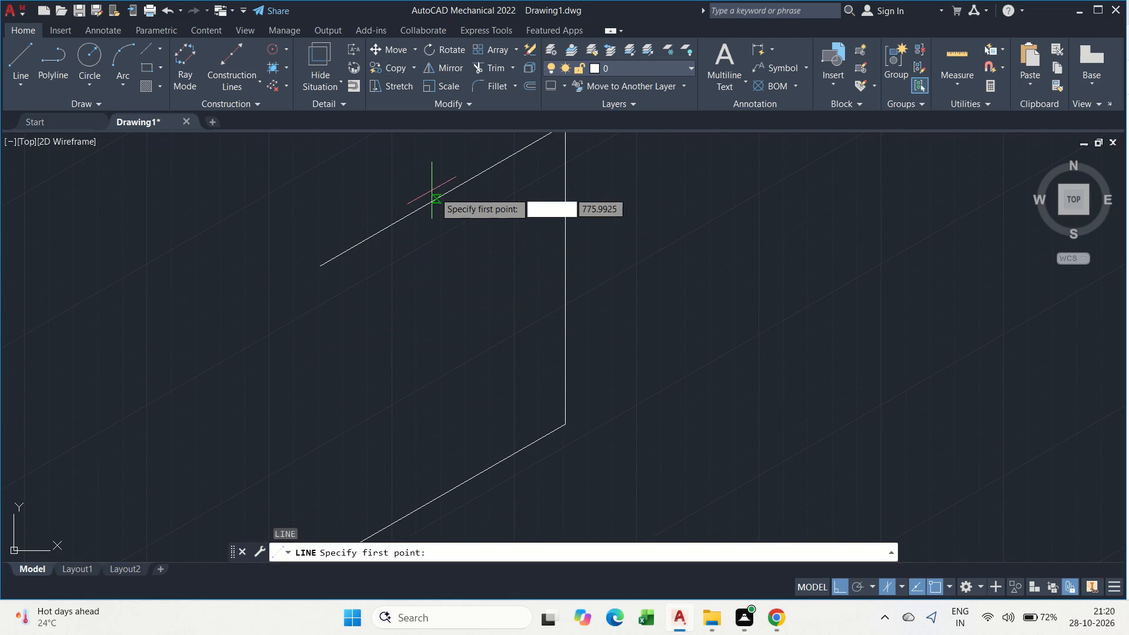
left_click_drag(437, 199, 446, 215)
middle_click_drag(498, 354, 475, 258)
scroll(493, 349, "down", 1)
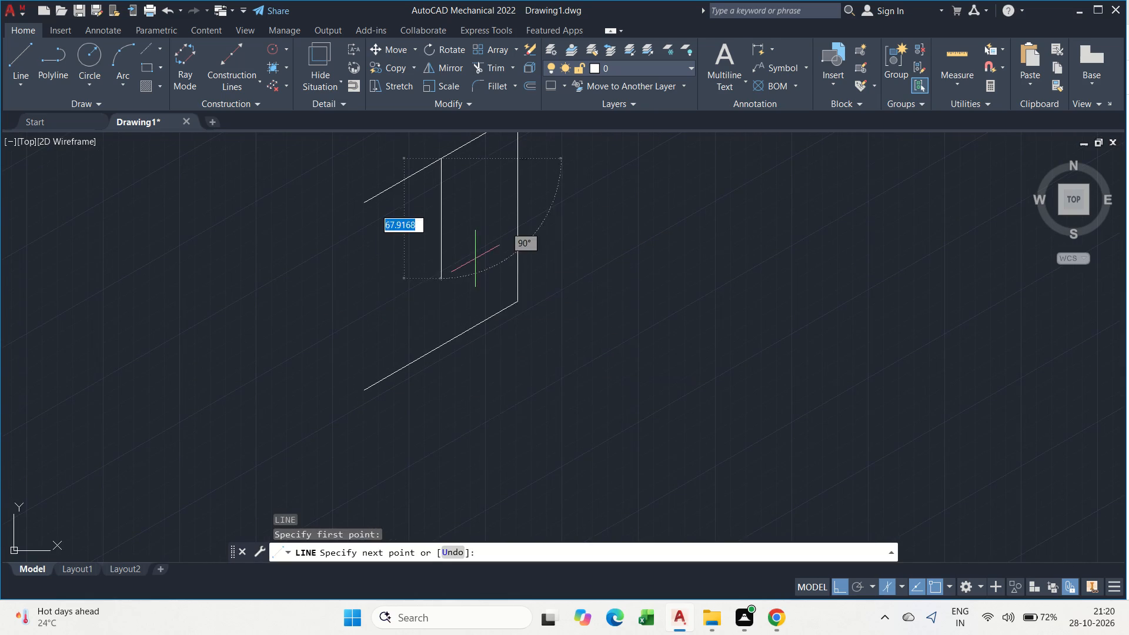
left_click(480, 433)
key("Escape")
type("tr")
key("space")
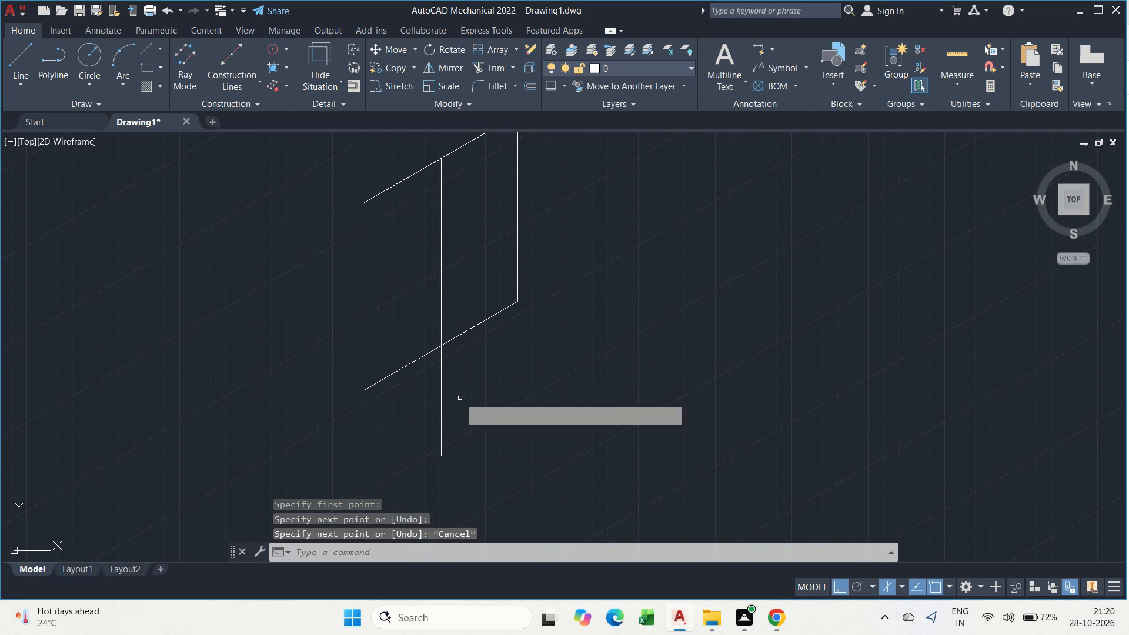
left_click_drag(462, 349, 439, 426)
key("Escape")
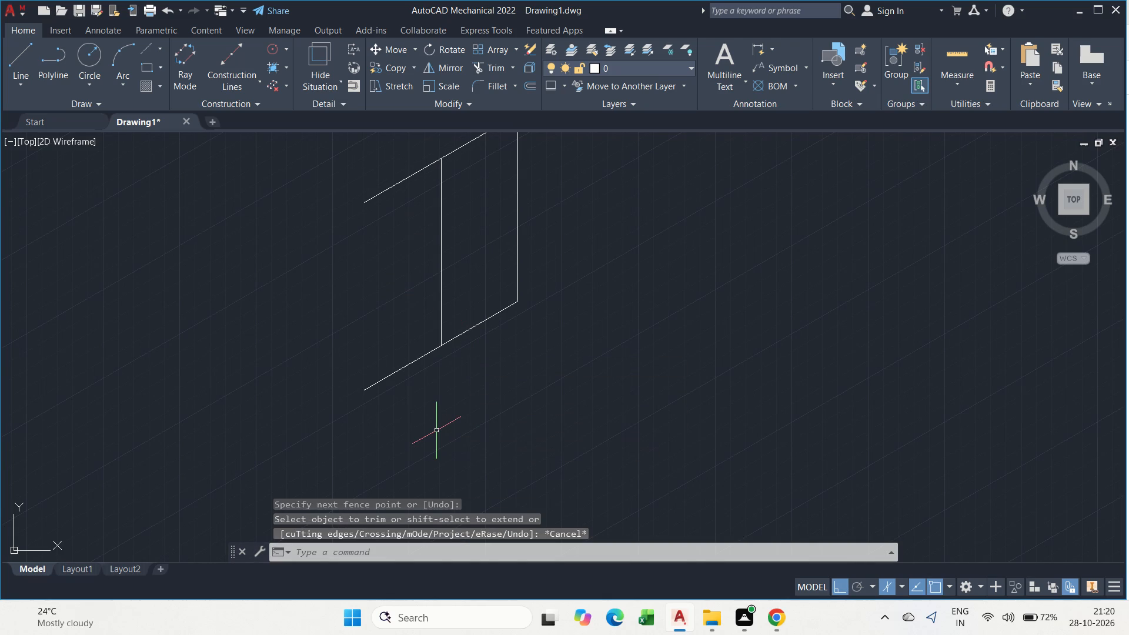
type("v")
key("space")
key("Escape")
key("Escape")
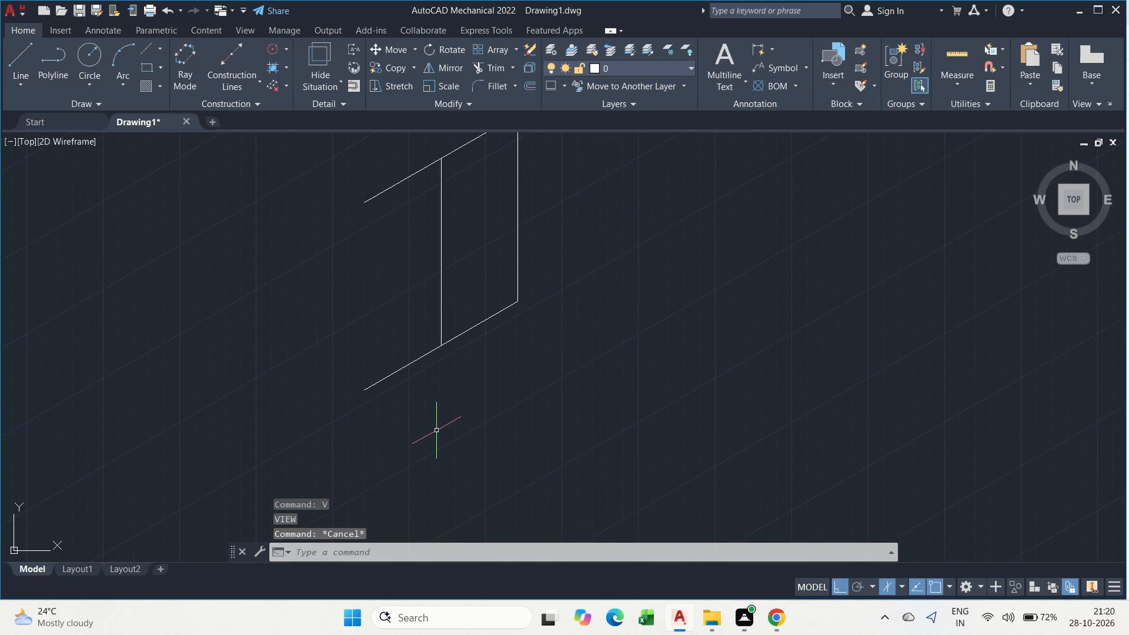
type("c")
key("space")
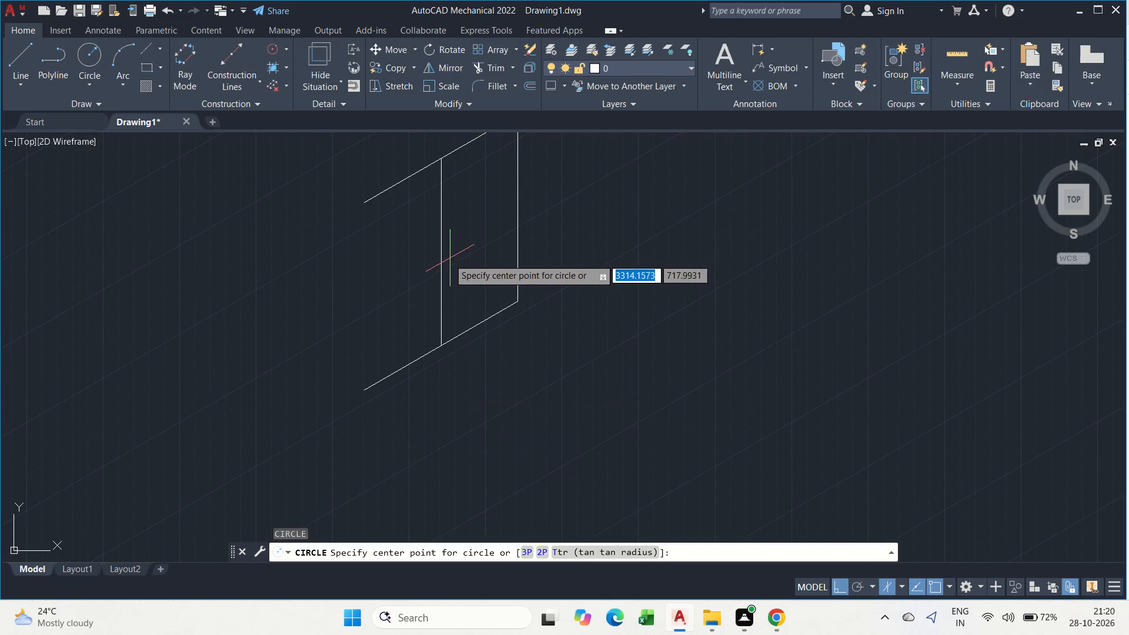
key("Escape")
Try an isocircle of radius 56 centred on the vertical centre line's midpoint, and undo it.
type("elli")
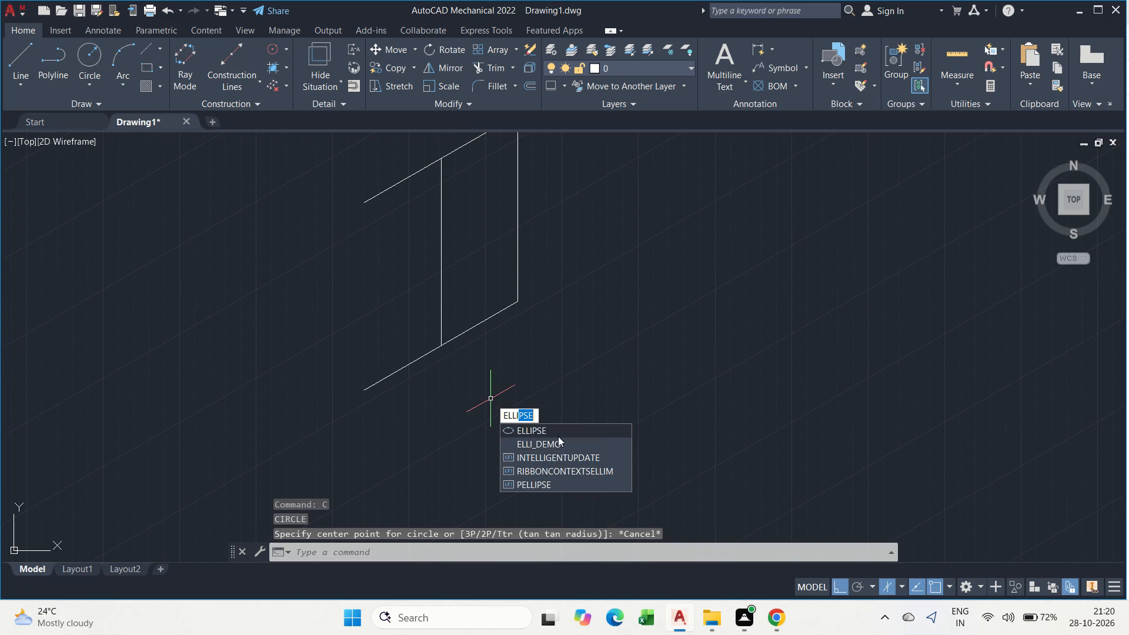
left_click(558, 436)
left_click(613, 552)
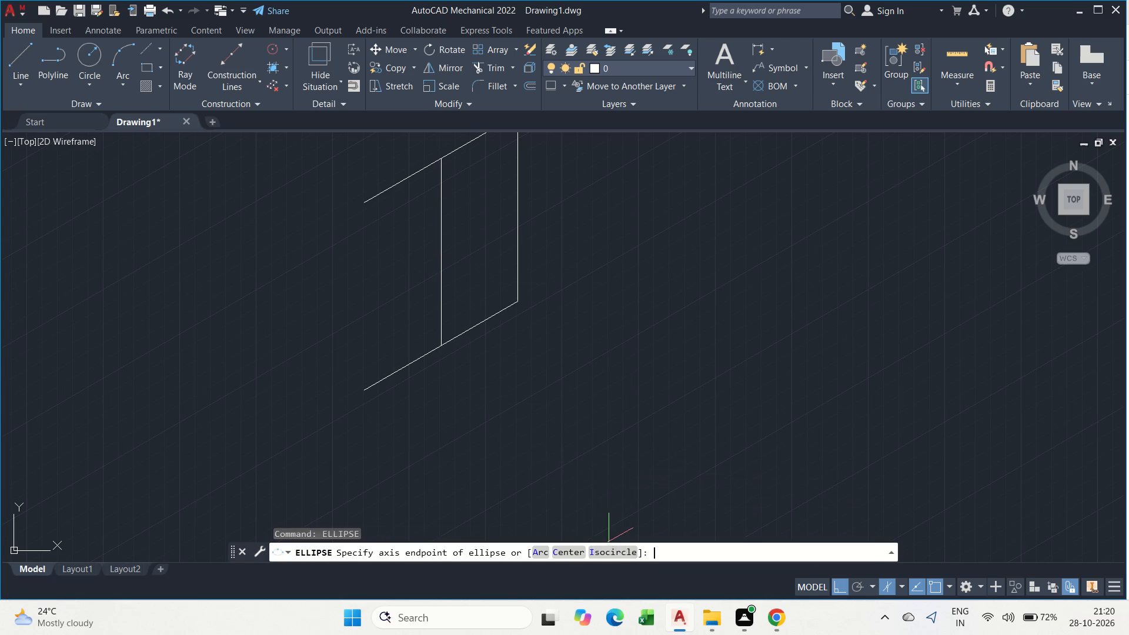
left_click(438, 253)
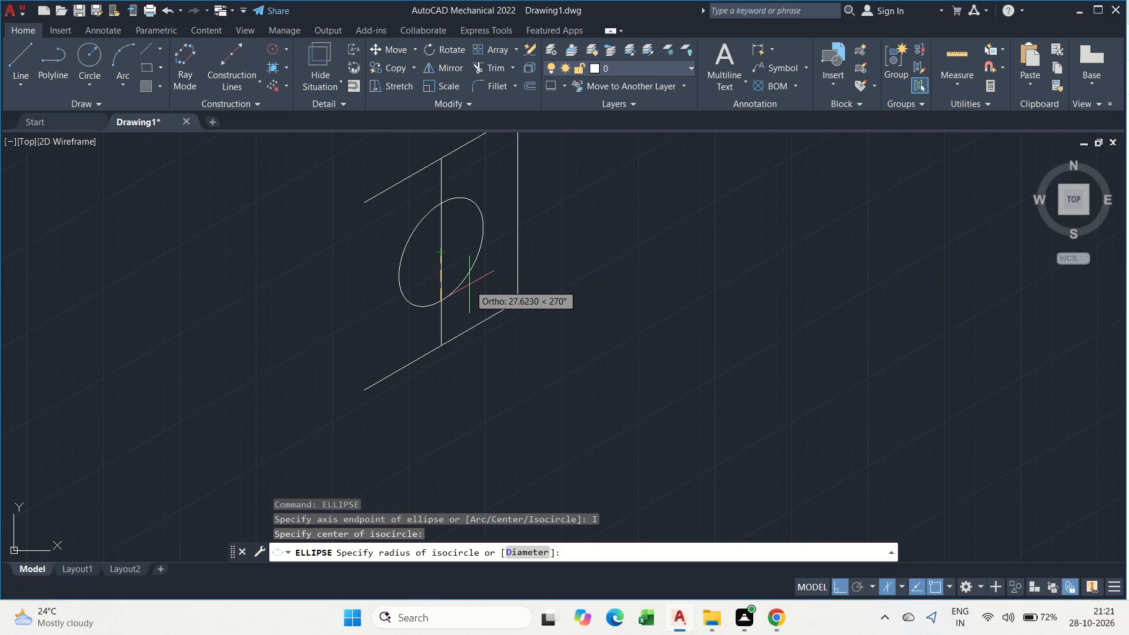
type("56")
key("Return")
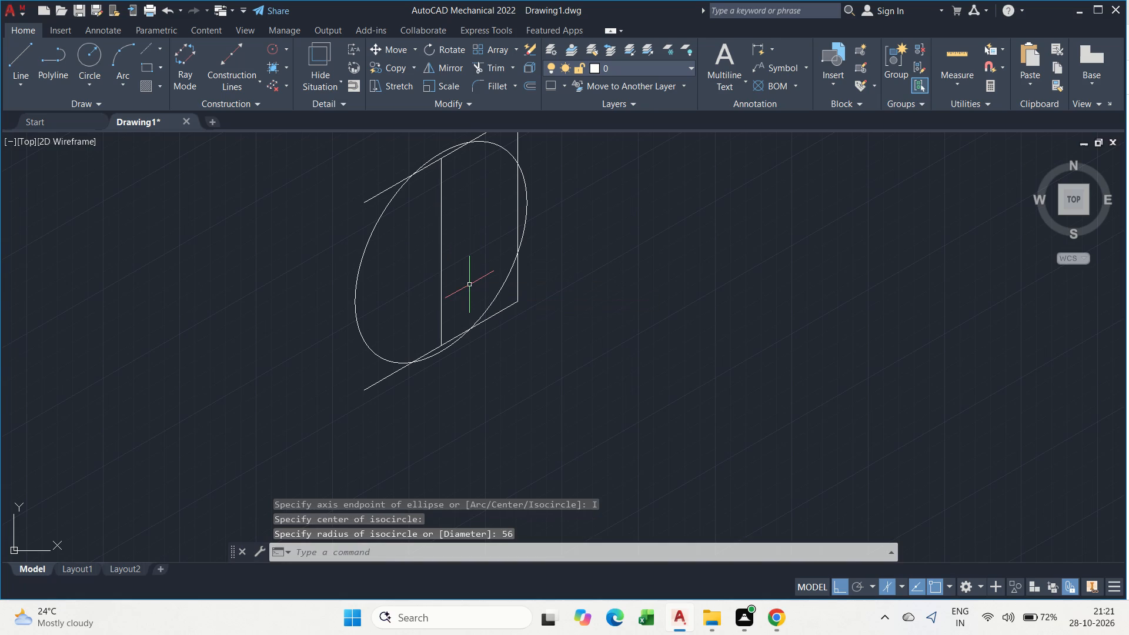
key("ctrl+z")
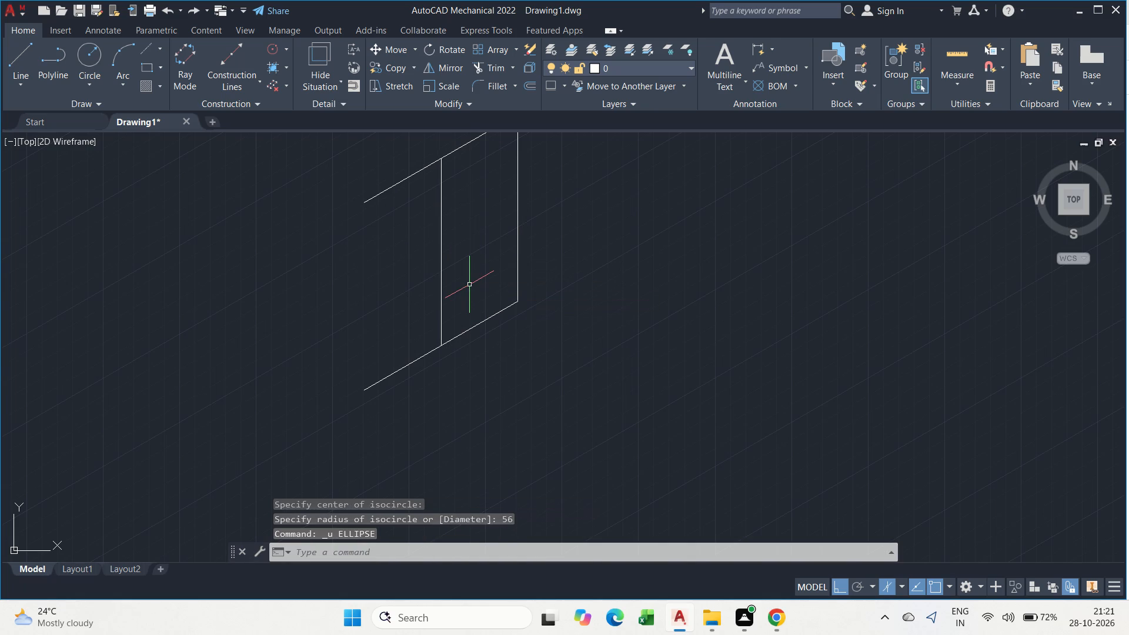
Draw an isocircle of diameter 56 centred on the midpoint of the vertical centre line.
type("elli")
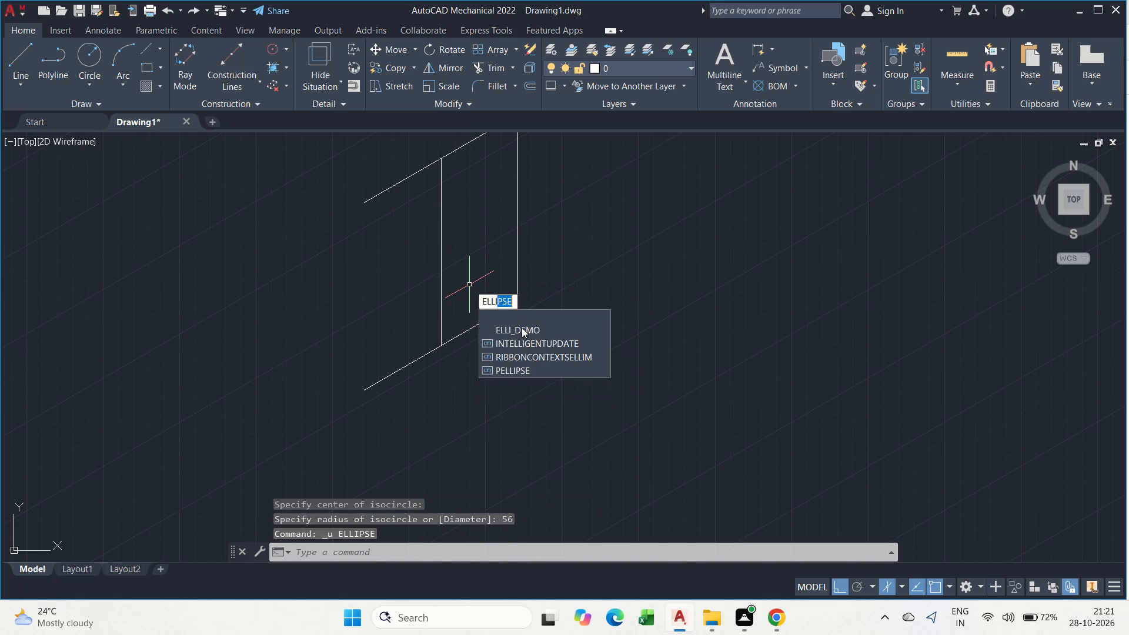
left_click(530, 307)
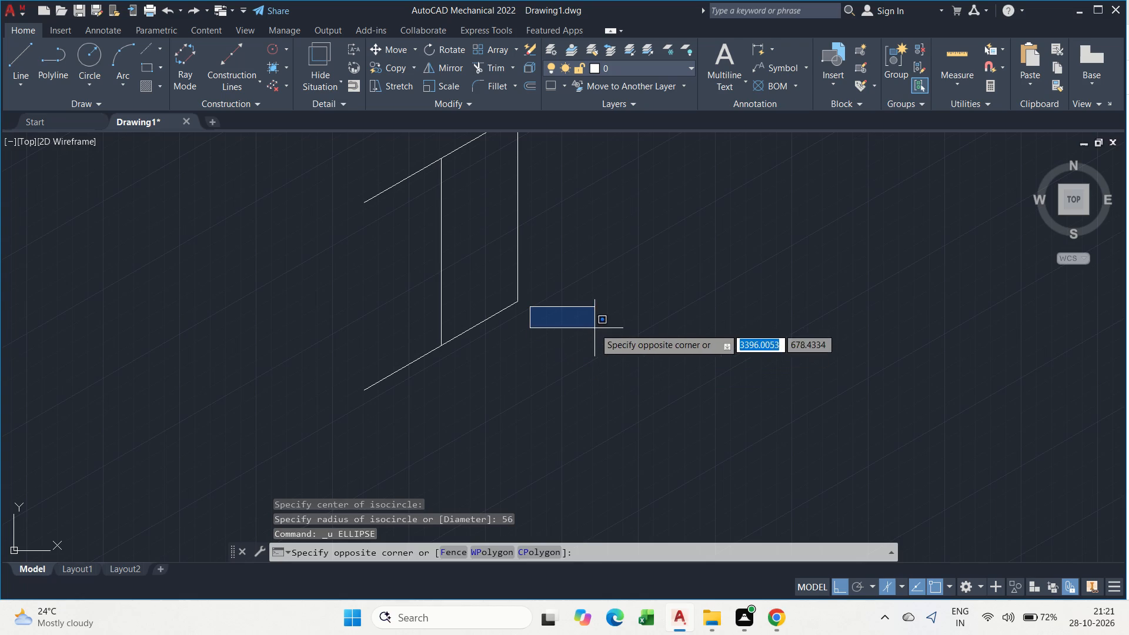
left_click(594, 328)
type("elli")
left_click(604, 361)
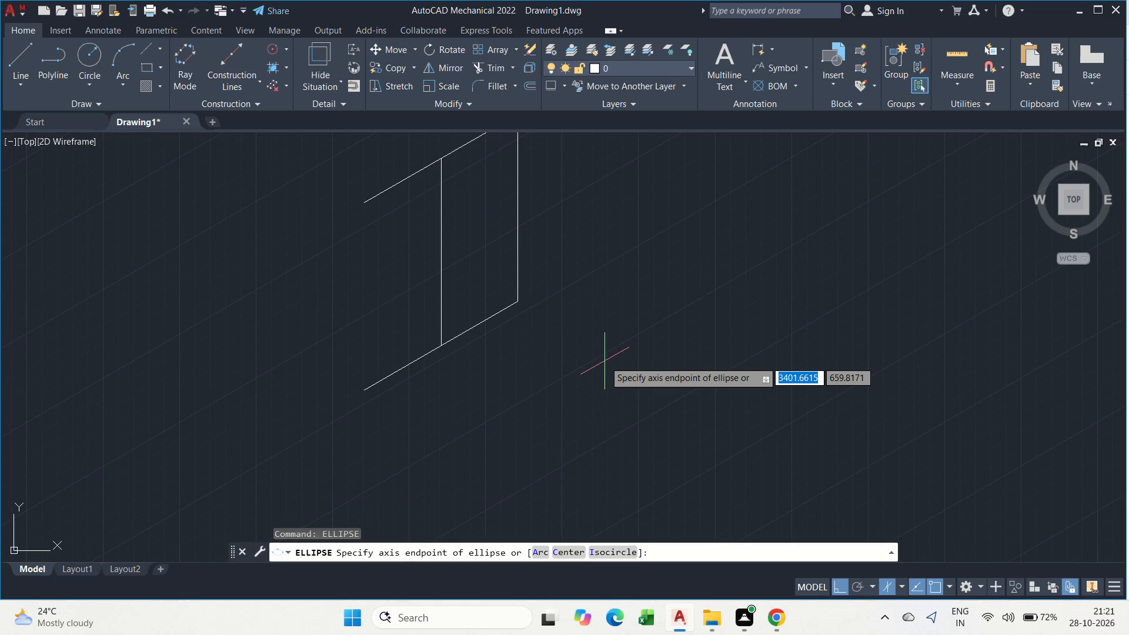
left_click(609, 554)
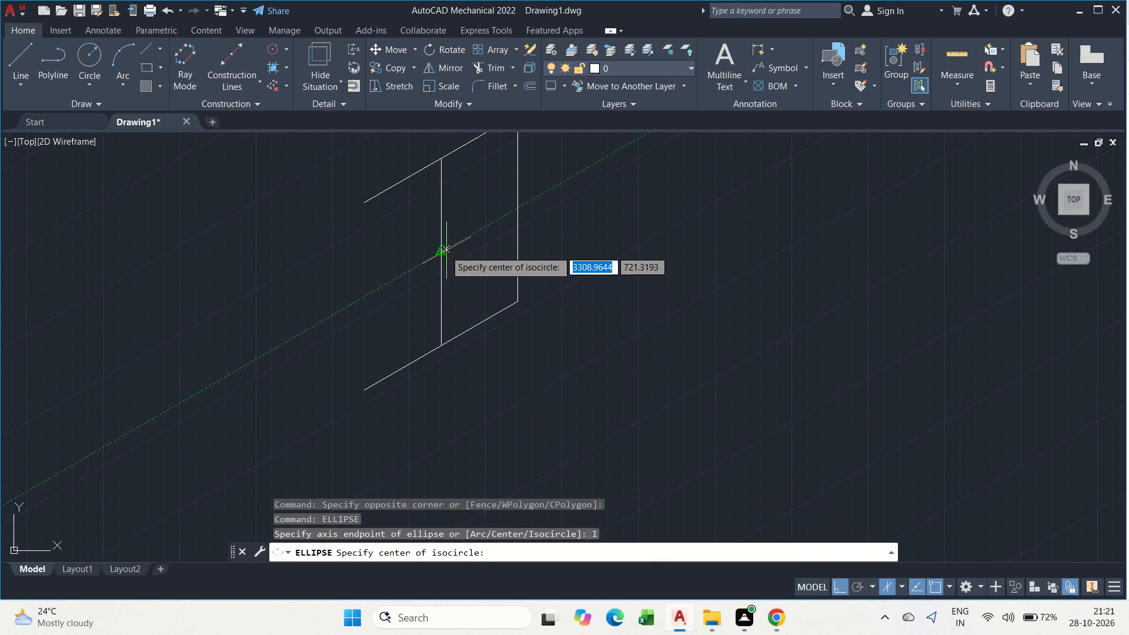
left_click(441, 254)
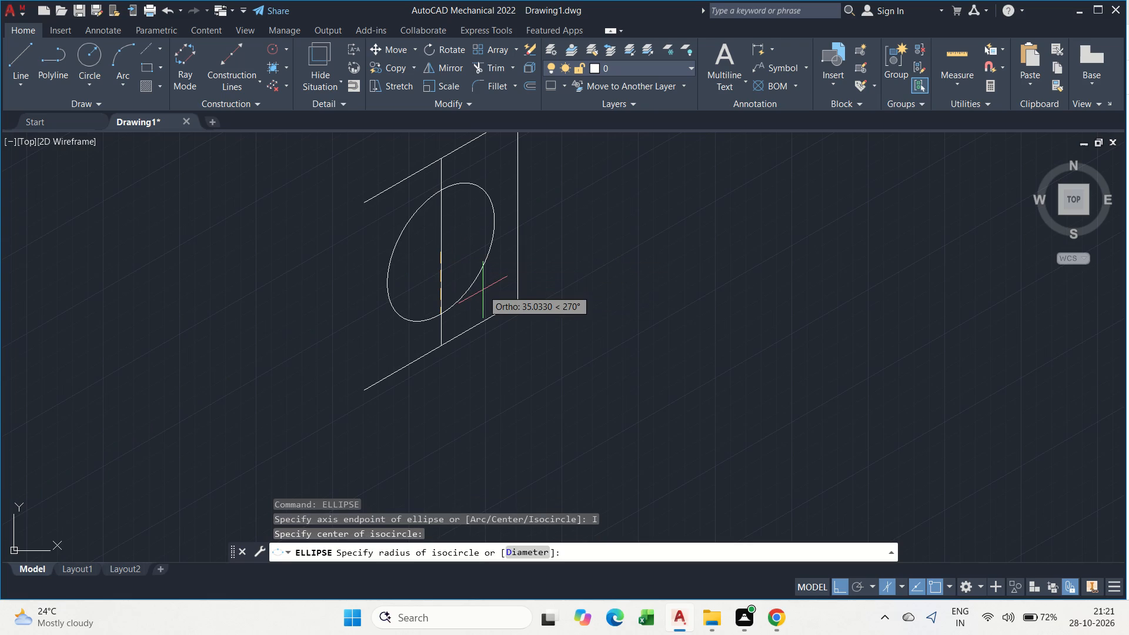
type("d")
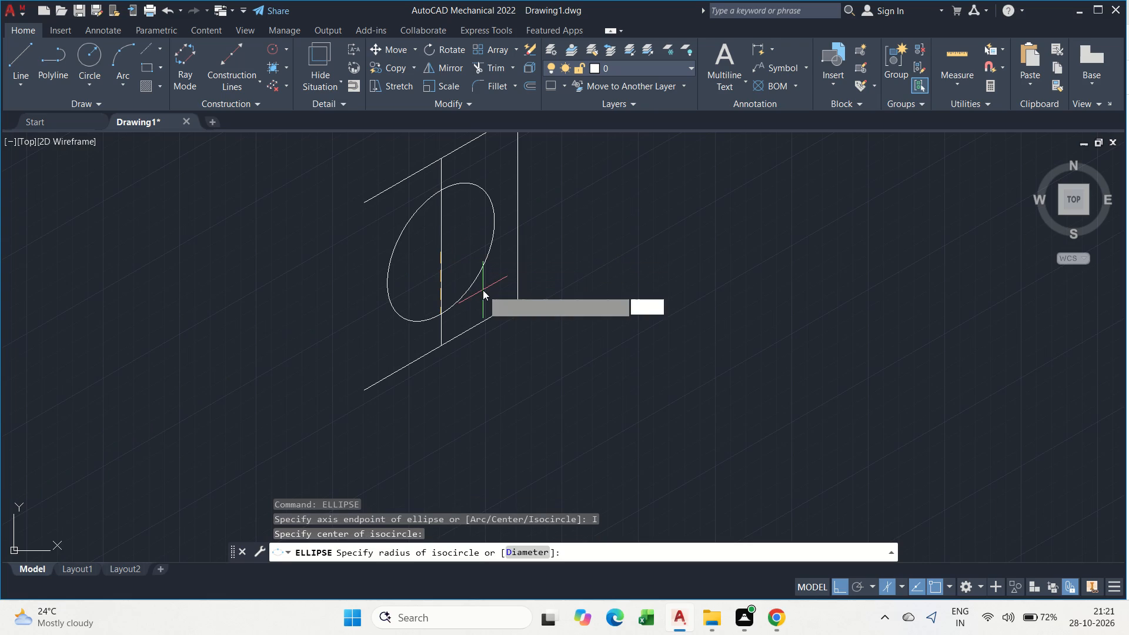
key("space")
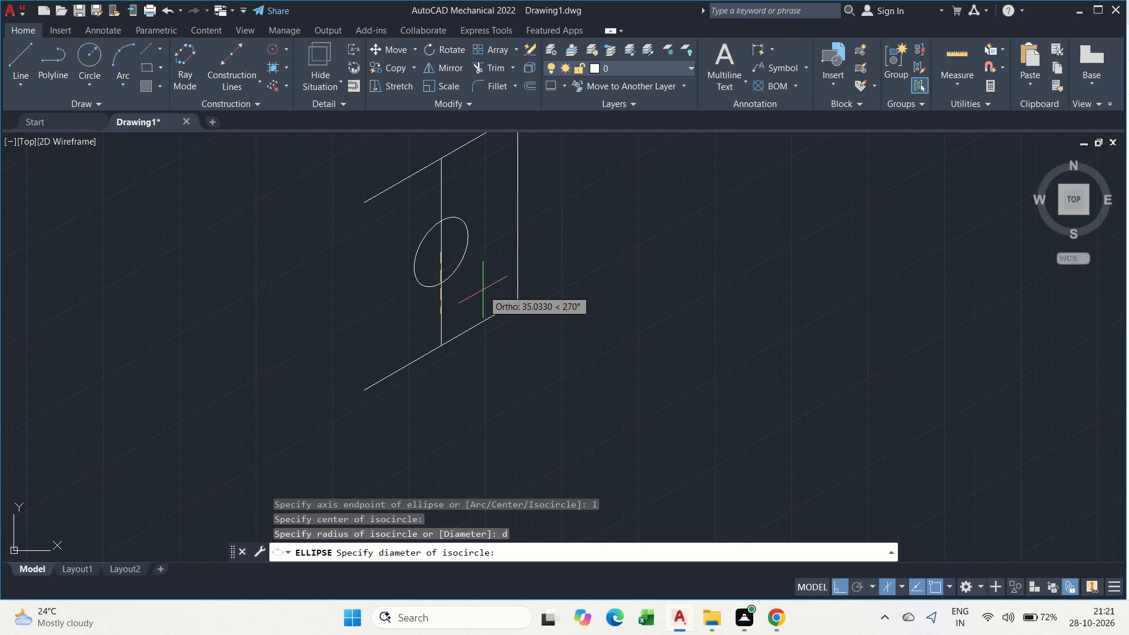
type("56")
key("Return")
key("Escape")
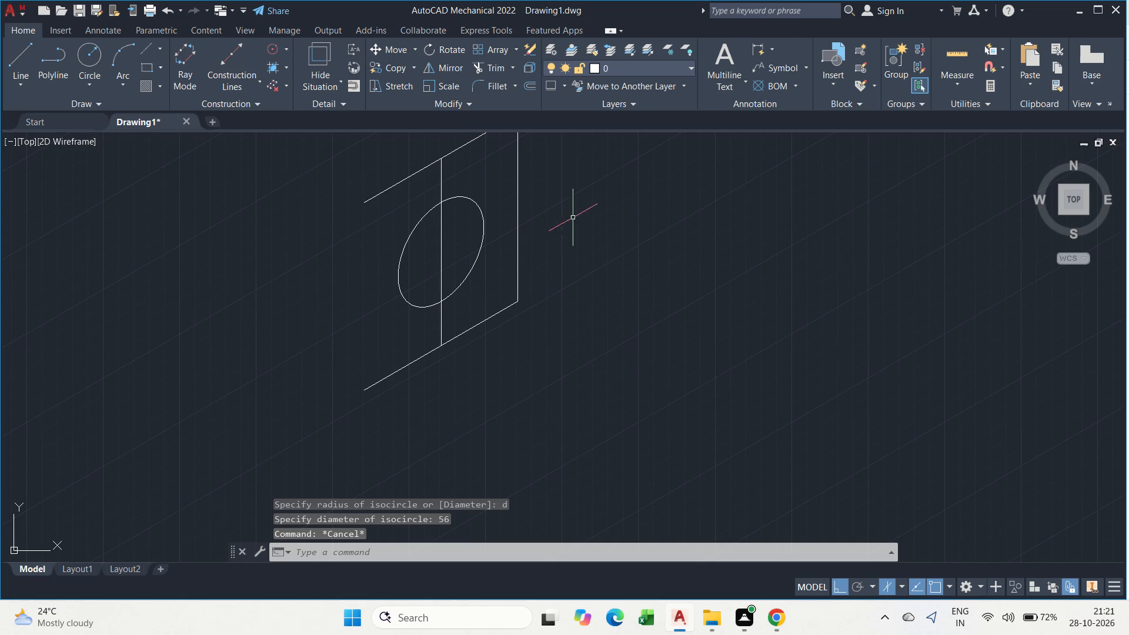
Set the active isoplane to Left.
scroll(504, 262, "up", 3)
middle_click(398, 303)
scroll(398, 303, "down", 2)
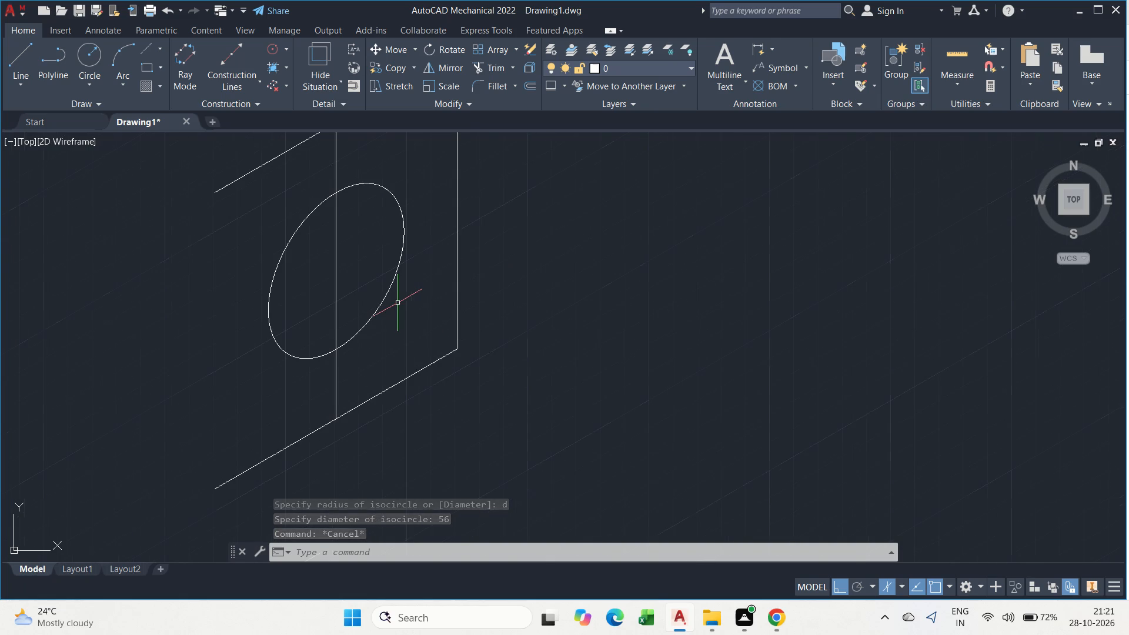
middle_click_drag(376, 327, 433, 340)
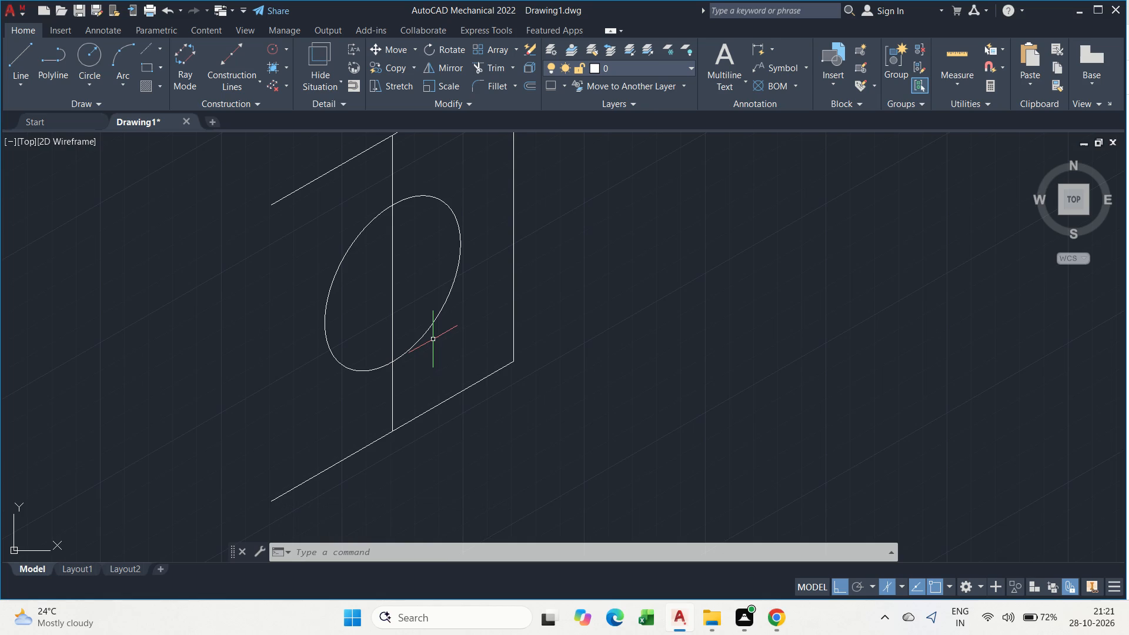
key("F5")
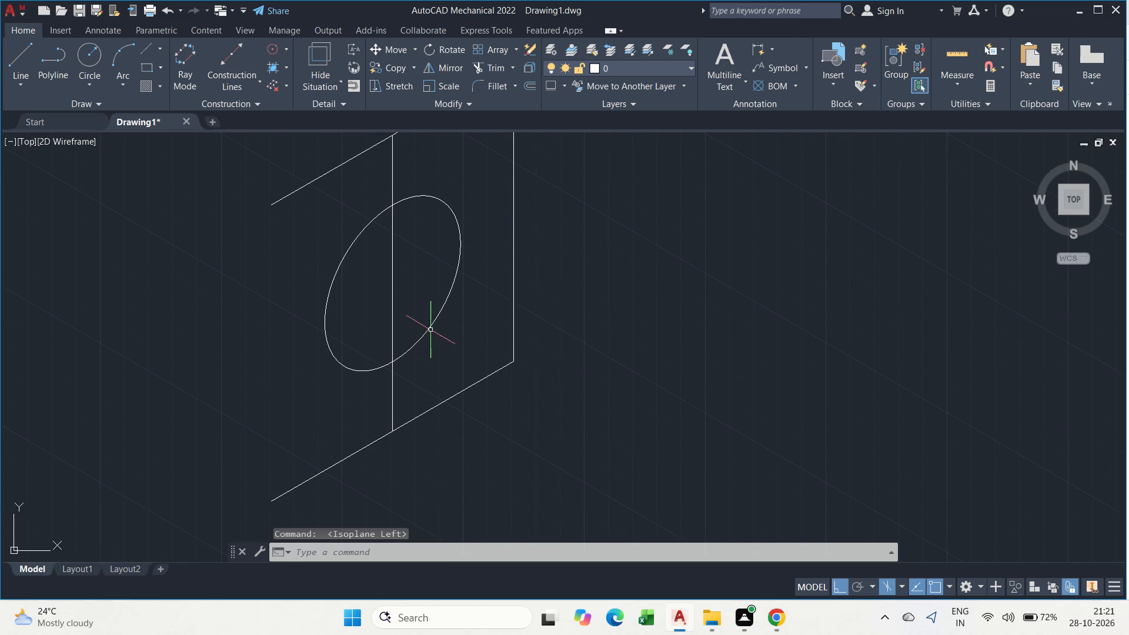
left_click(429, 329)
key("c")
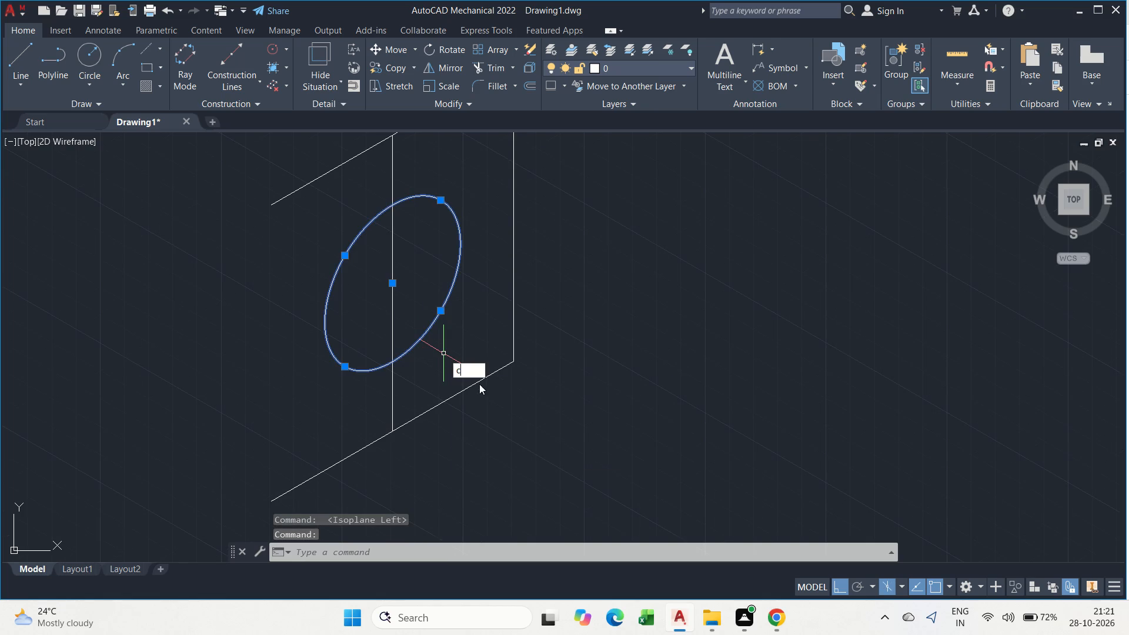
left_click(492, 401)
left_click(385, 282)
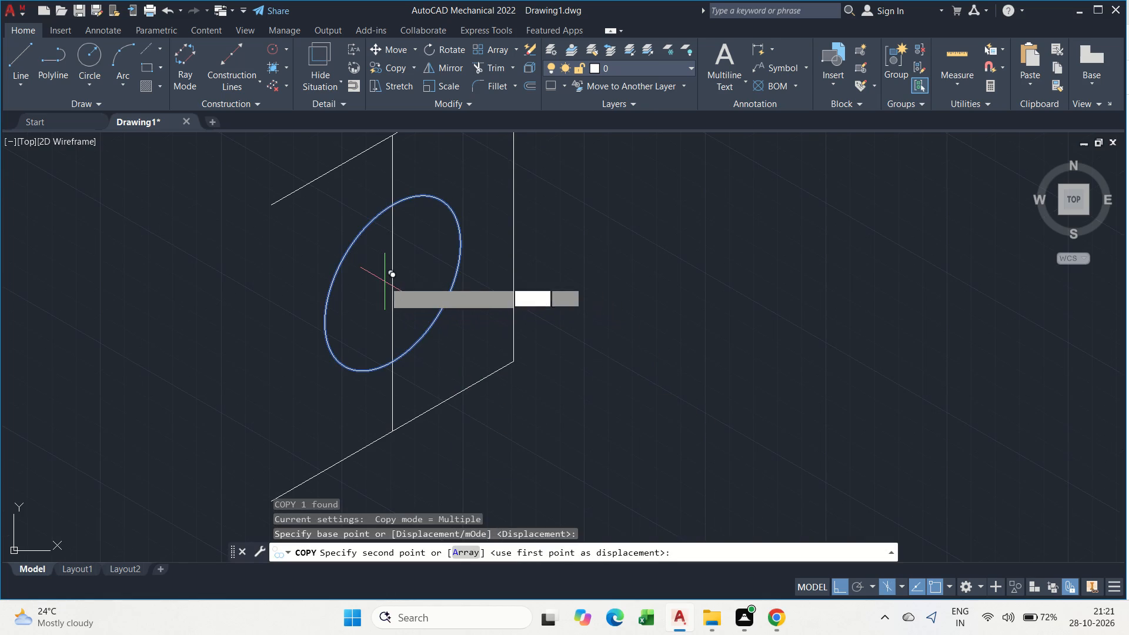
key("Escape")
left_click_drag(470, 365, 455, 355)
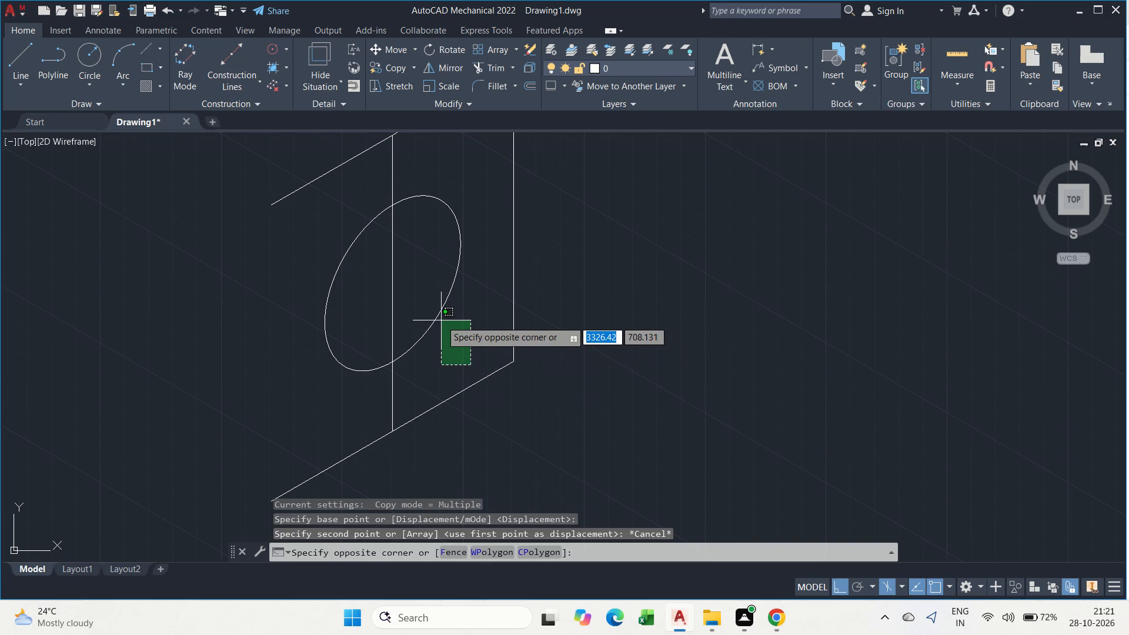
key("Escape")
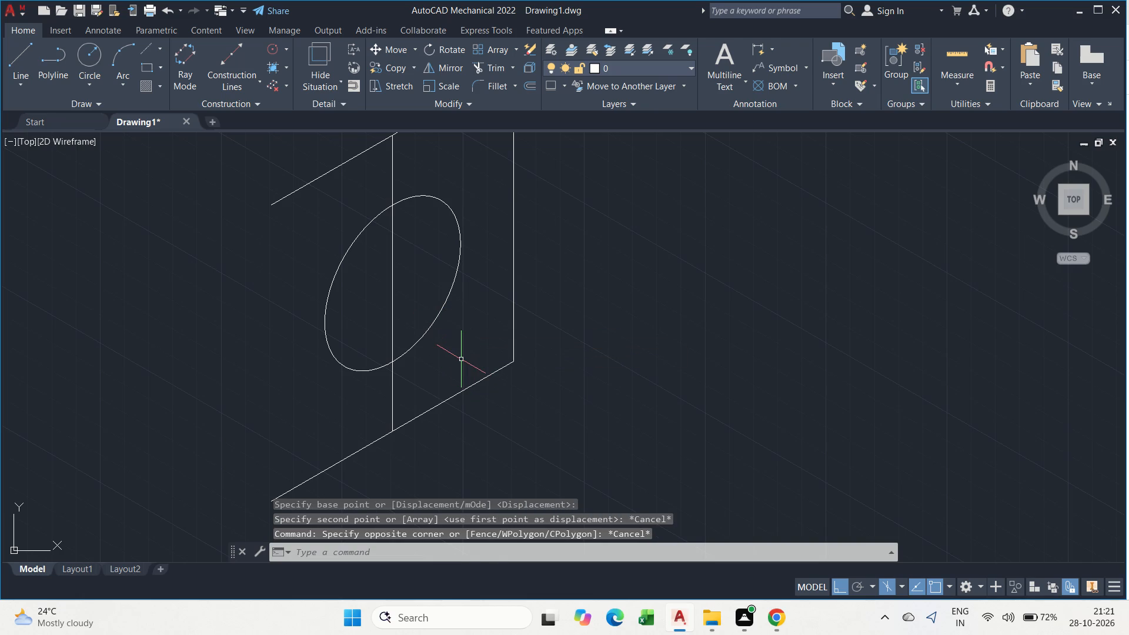
Copy the isocircle from its centre by 5 units along the 330° direction.
left_click(439, 310)
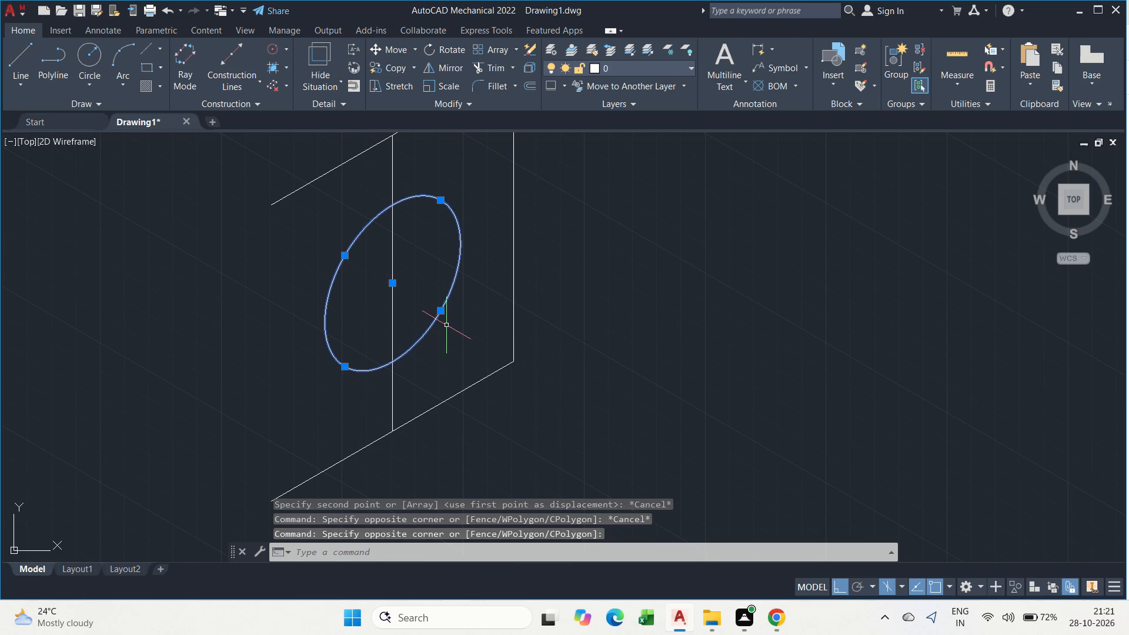
key("c")
left_click(484, 370)
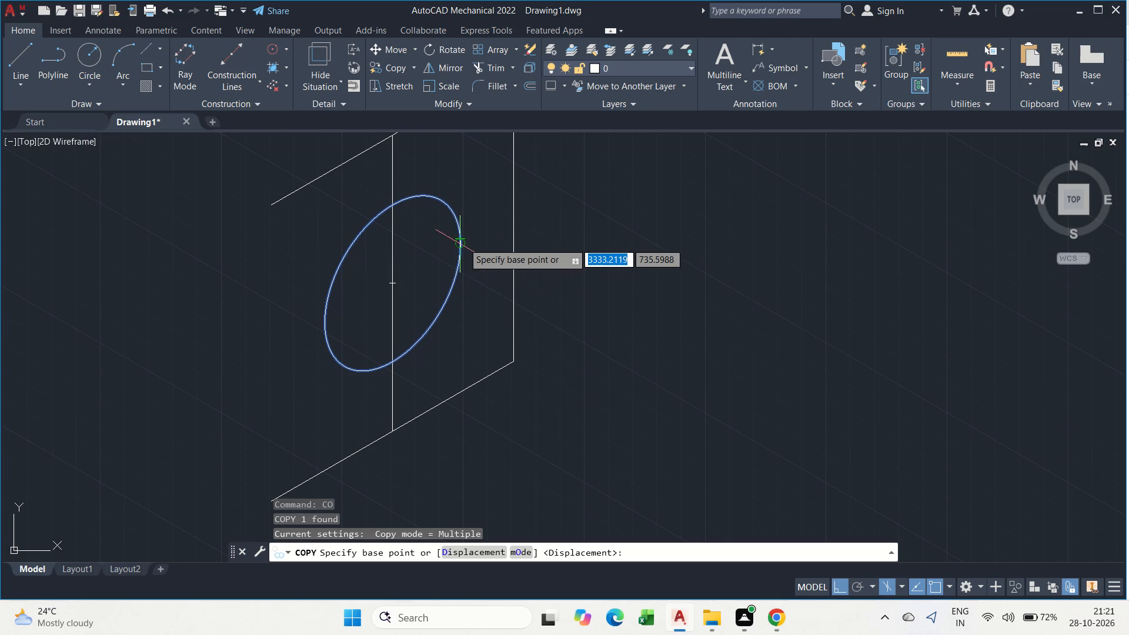
left_click(393, 285)
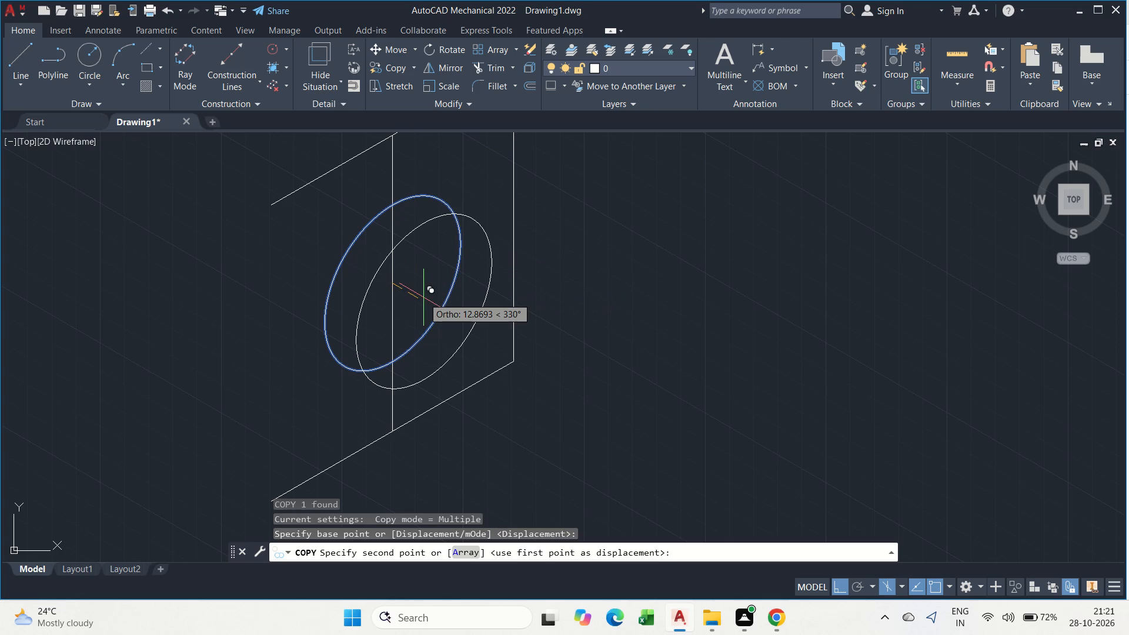
key("5")
key("Return")
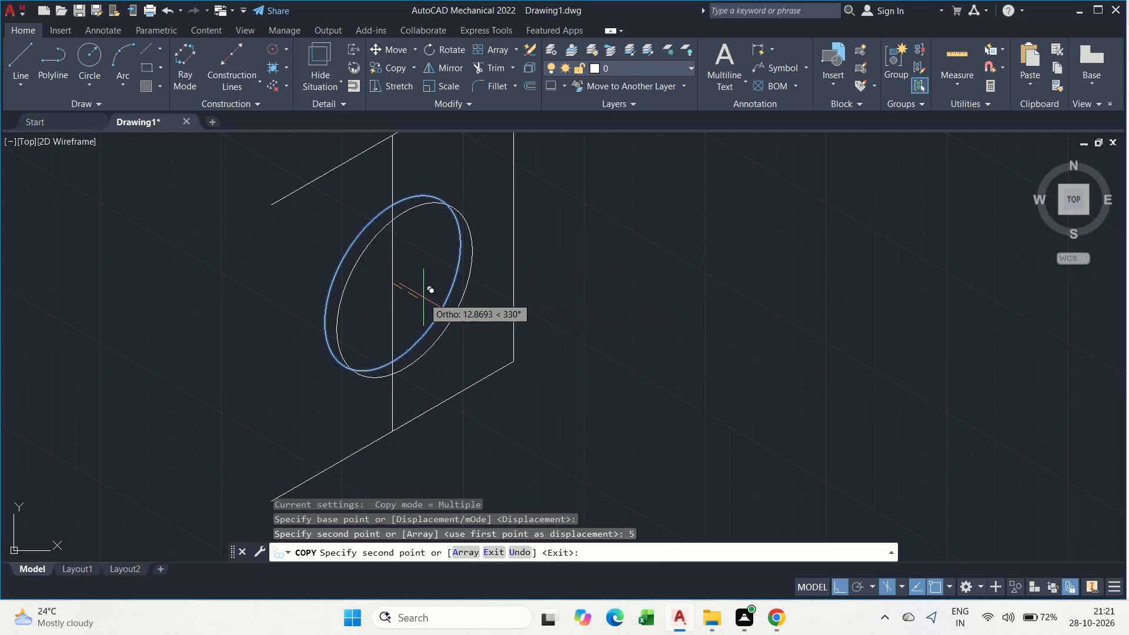
key("Escape")
key("Escape")
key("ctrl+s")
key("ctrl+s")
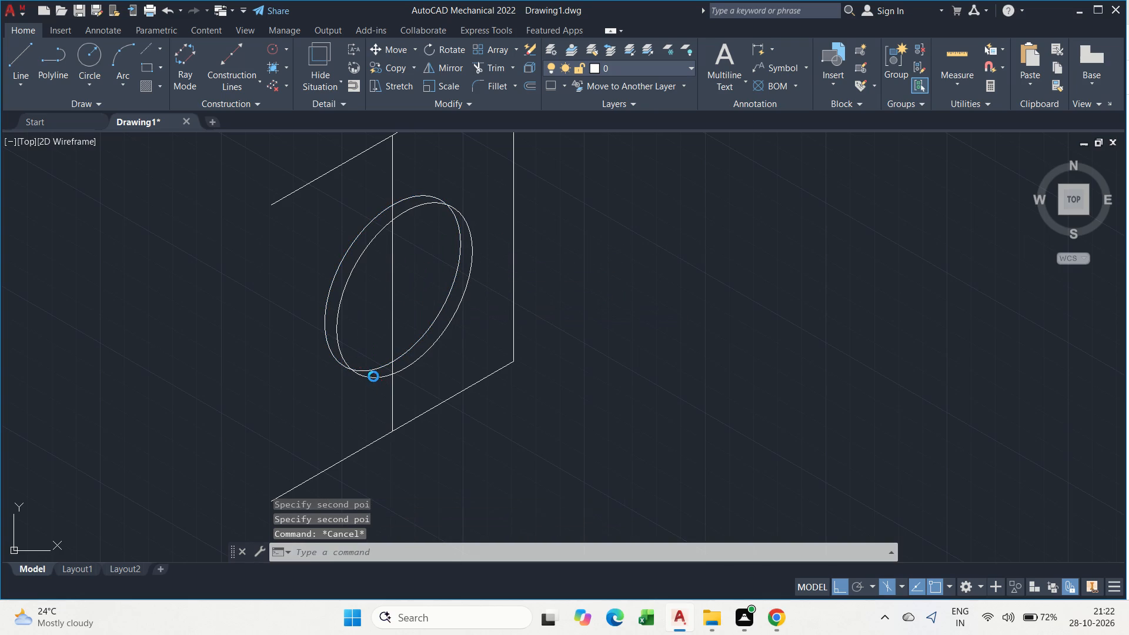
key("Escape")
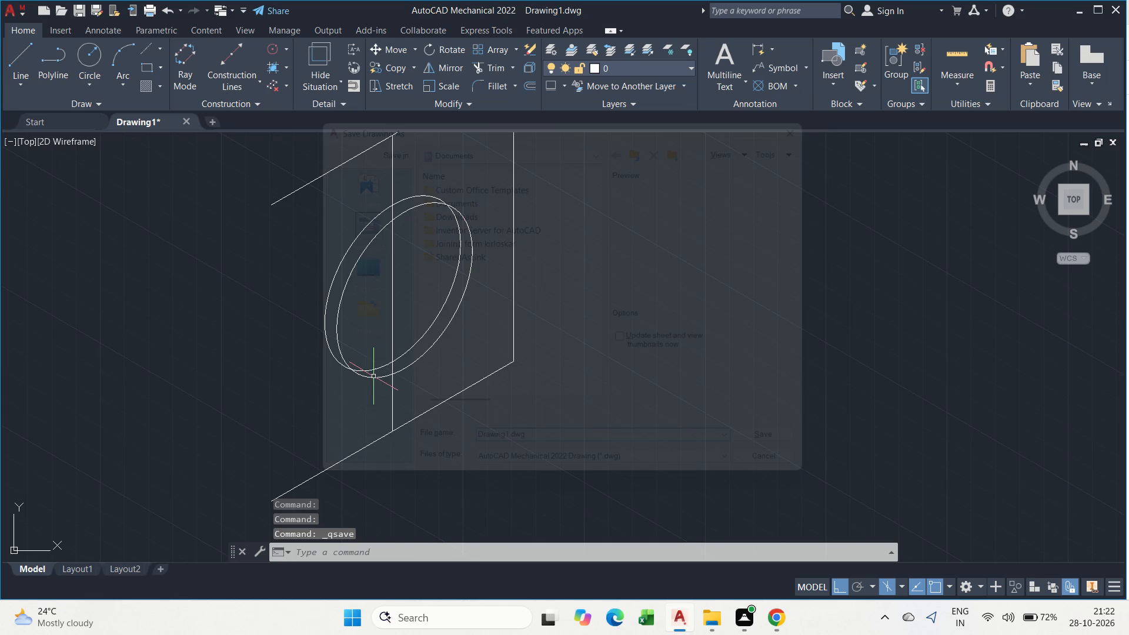
Trim away the parts of the original isocircle that lie inside the copied one.
middle_click_drag(419, 299, 433, 322)
type("tr")
key("space")
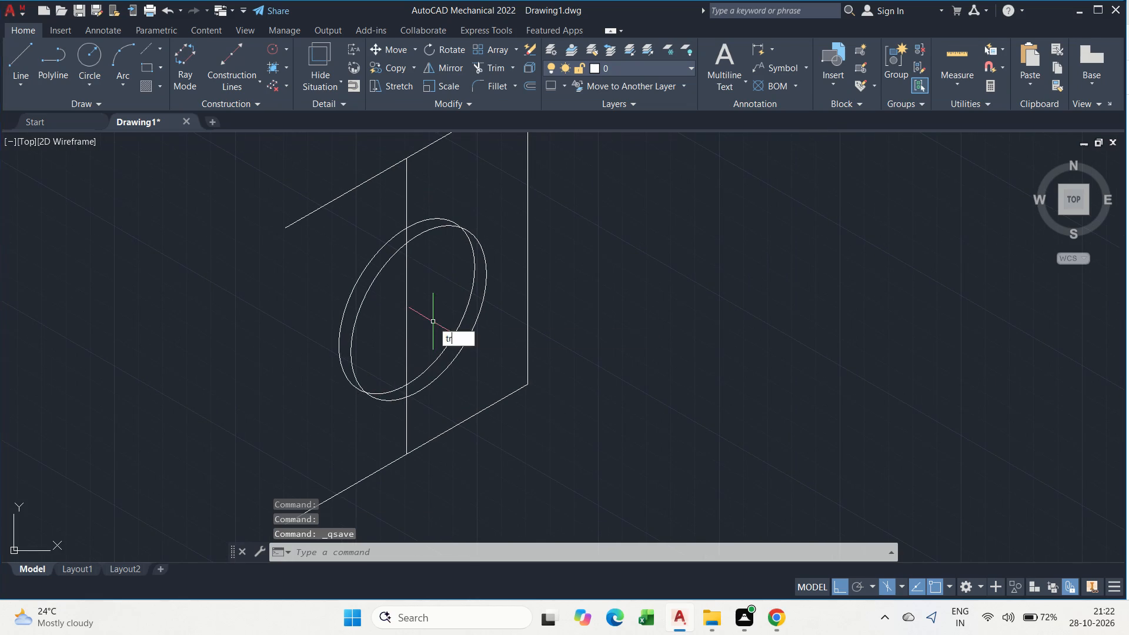
left_click(452, 337)
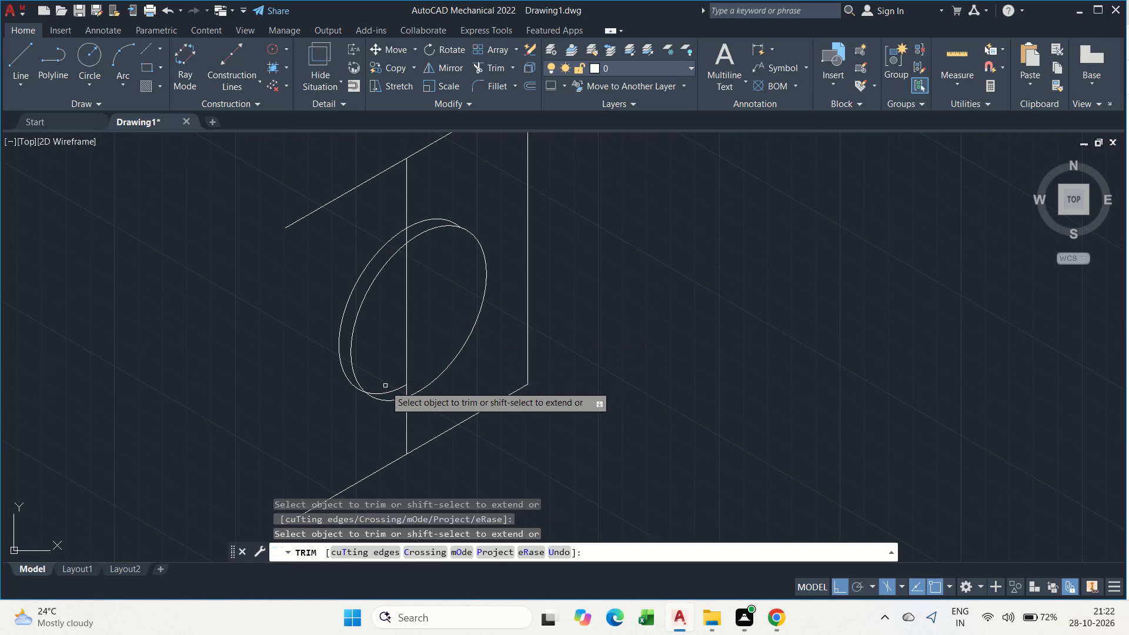
left_click(393, 392)
key("Escape")
scroll(446, 297, "down", 2)
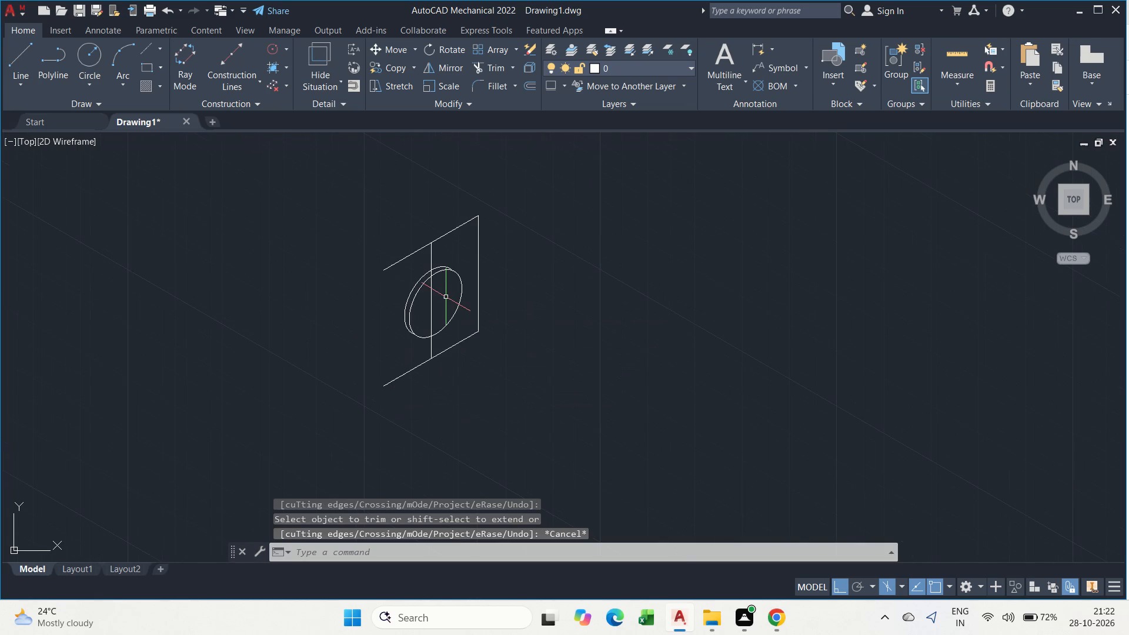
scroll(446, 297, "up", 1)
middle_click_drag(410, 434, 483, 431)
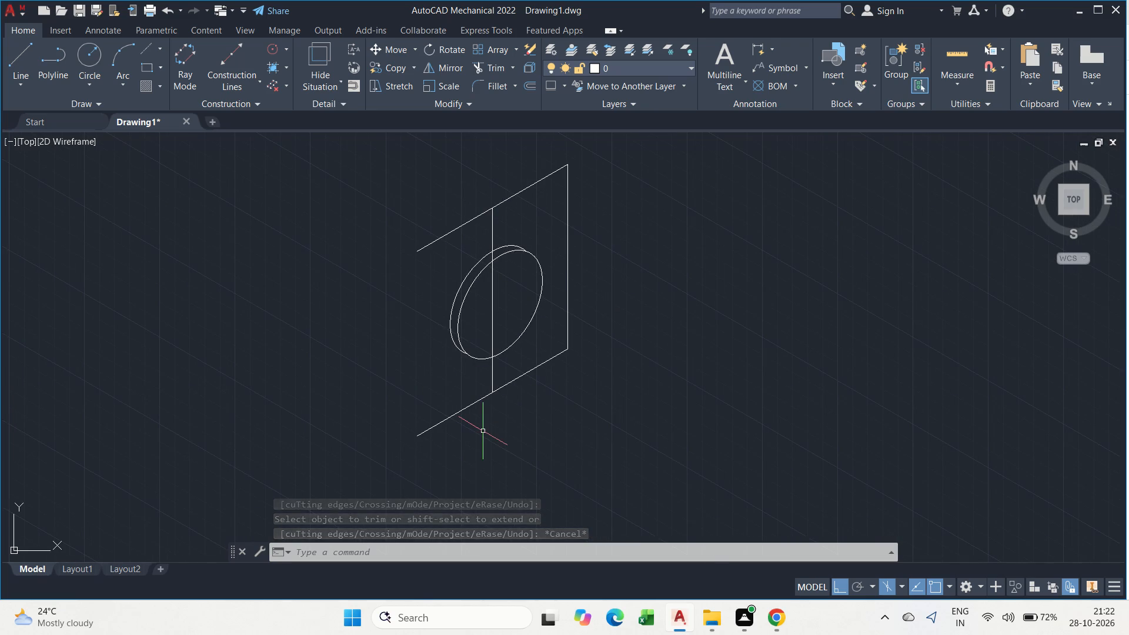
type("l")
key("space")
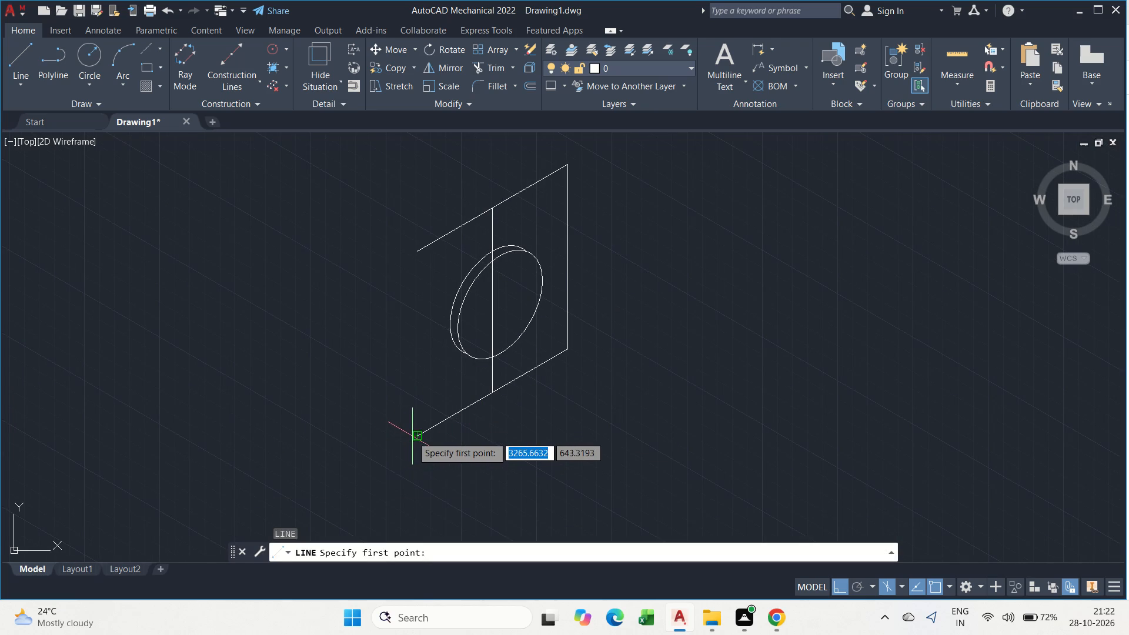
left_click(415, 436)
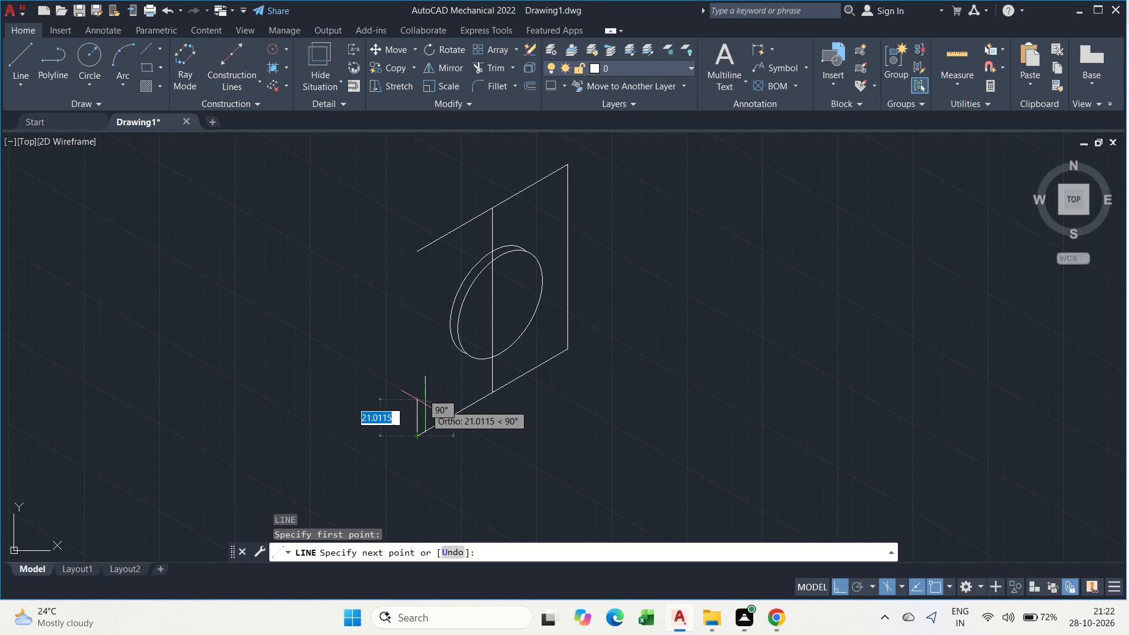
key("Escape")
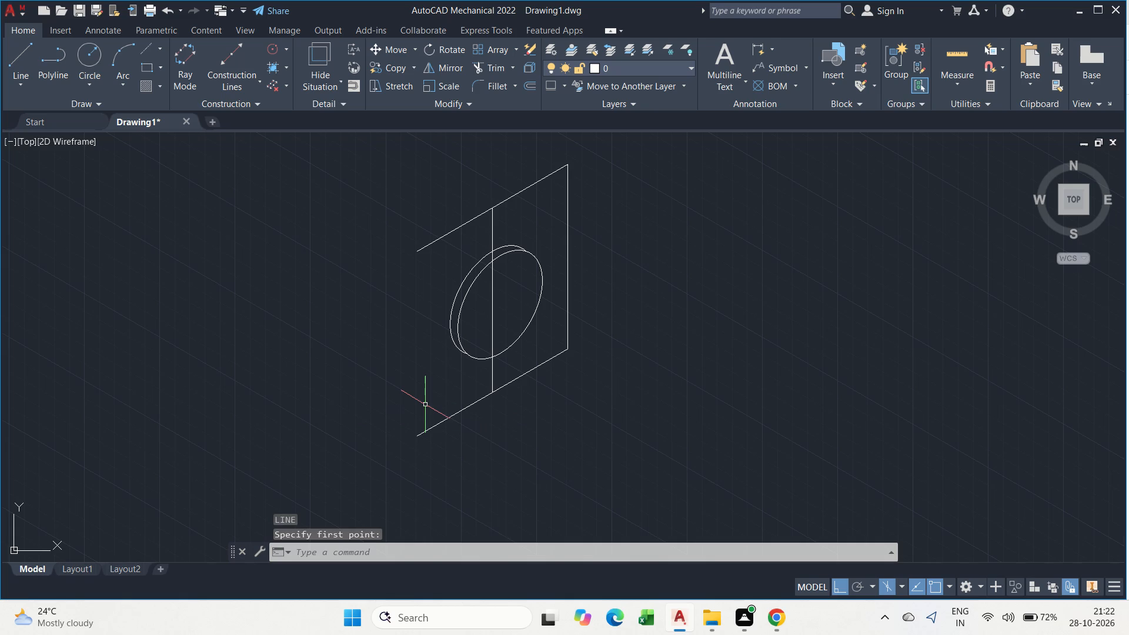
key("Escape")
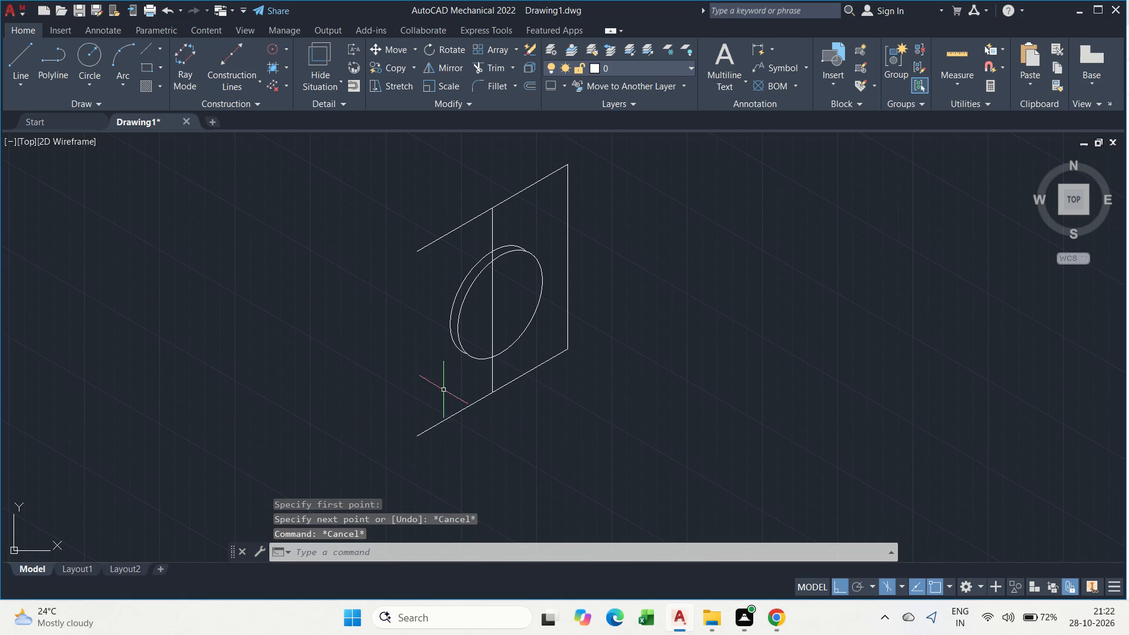
Delete the trimmed remainder of the original isocircle, leaving the copied one.
scroll(486, 289, "up", 2)
key("Escape")
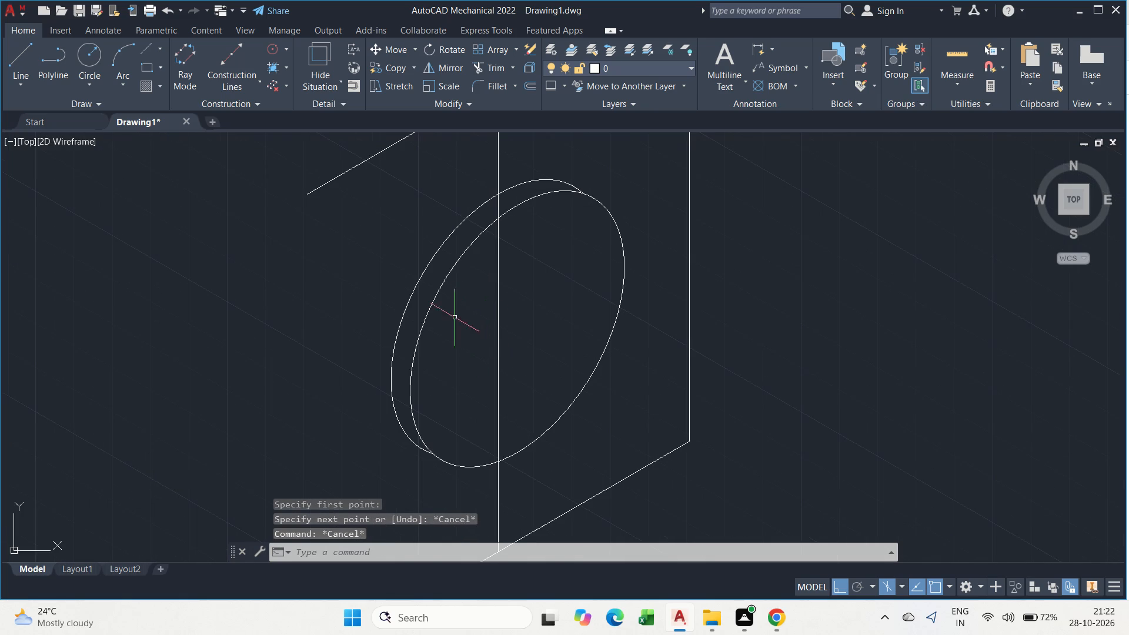
left_click(419, 277)
key("Delete")
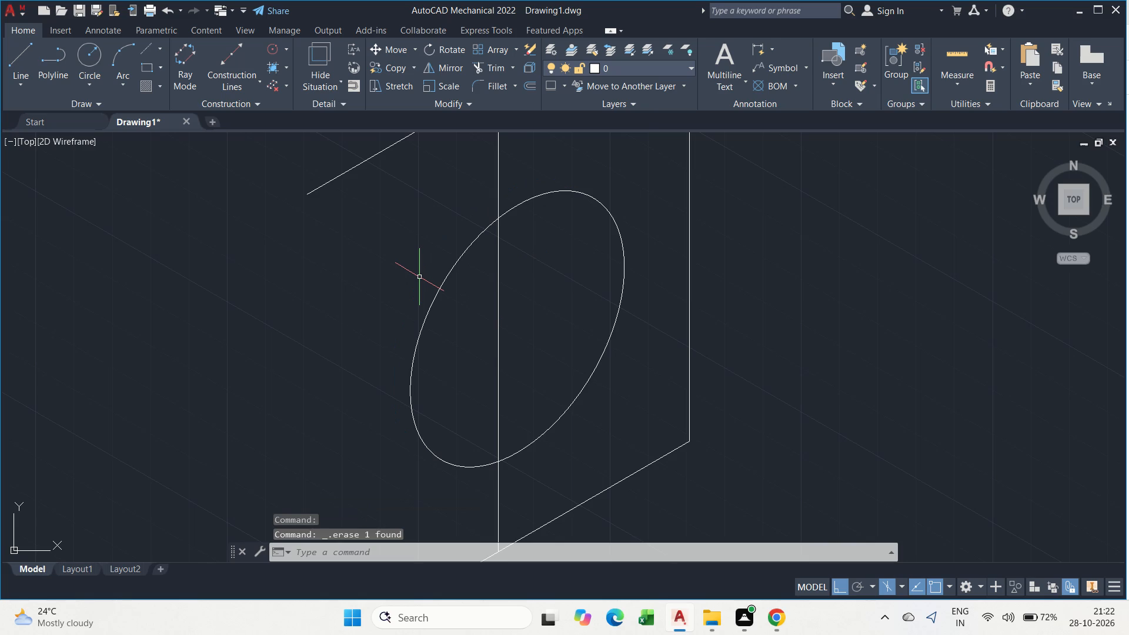
key("Escape")
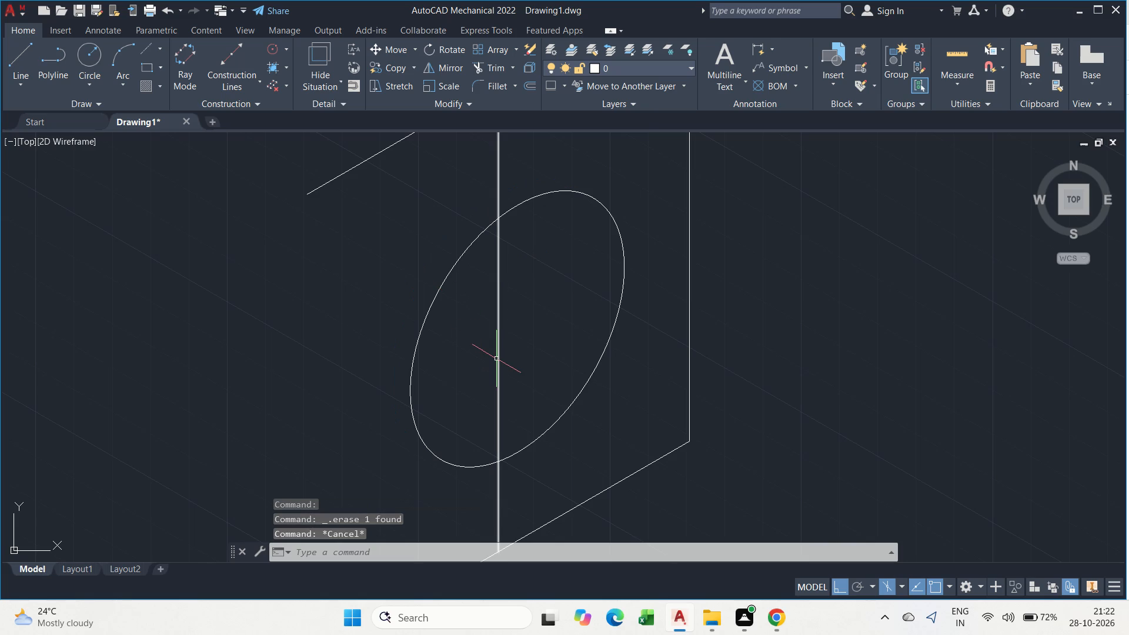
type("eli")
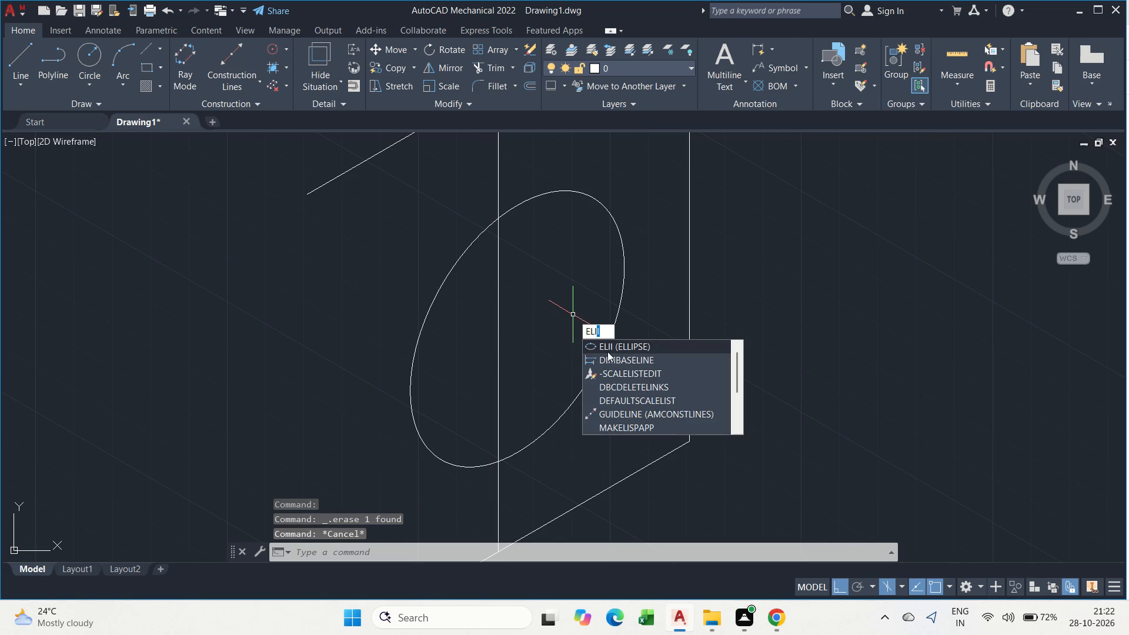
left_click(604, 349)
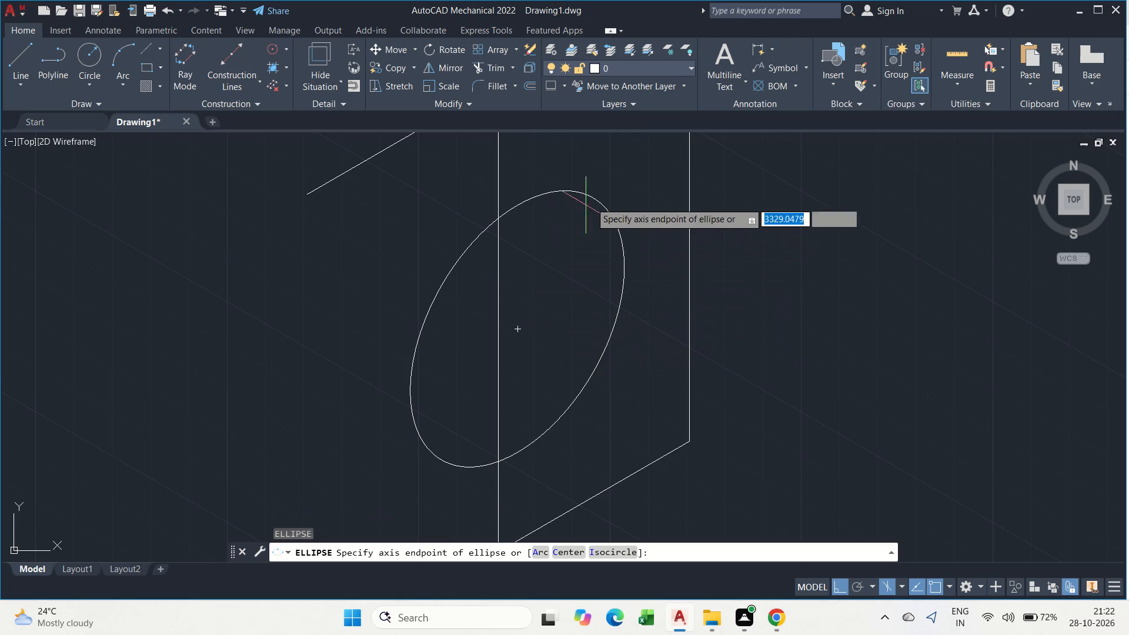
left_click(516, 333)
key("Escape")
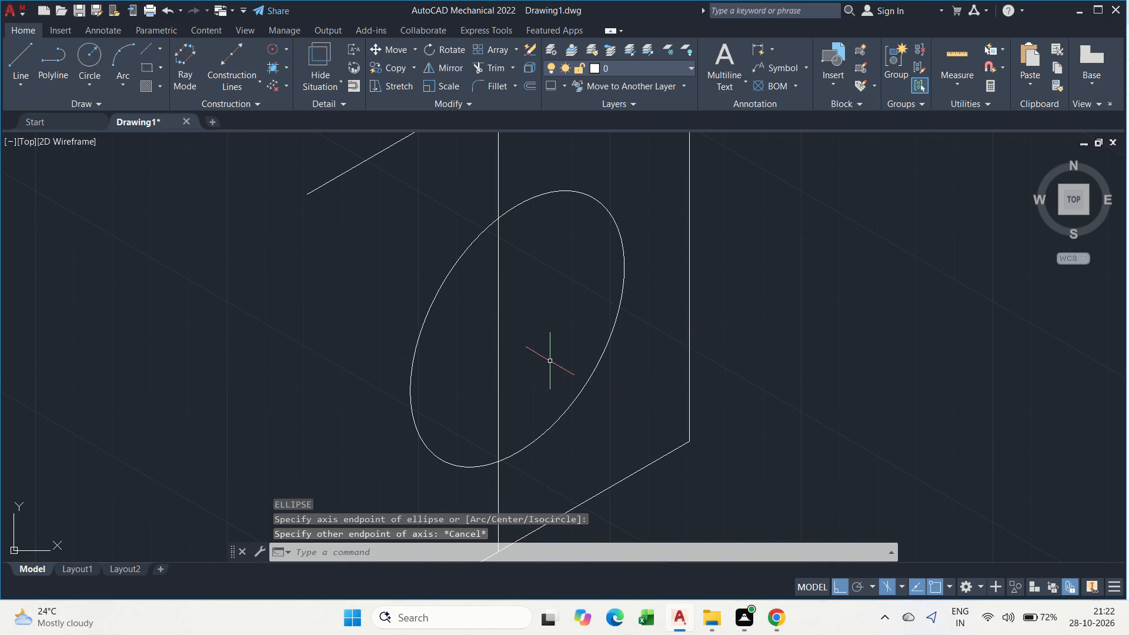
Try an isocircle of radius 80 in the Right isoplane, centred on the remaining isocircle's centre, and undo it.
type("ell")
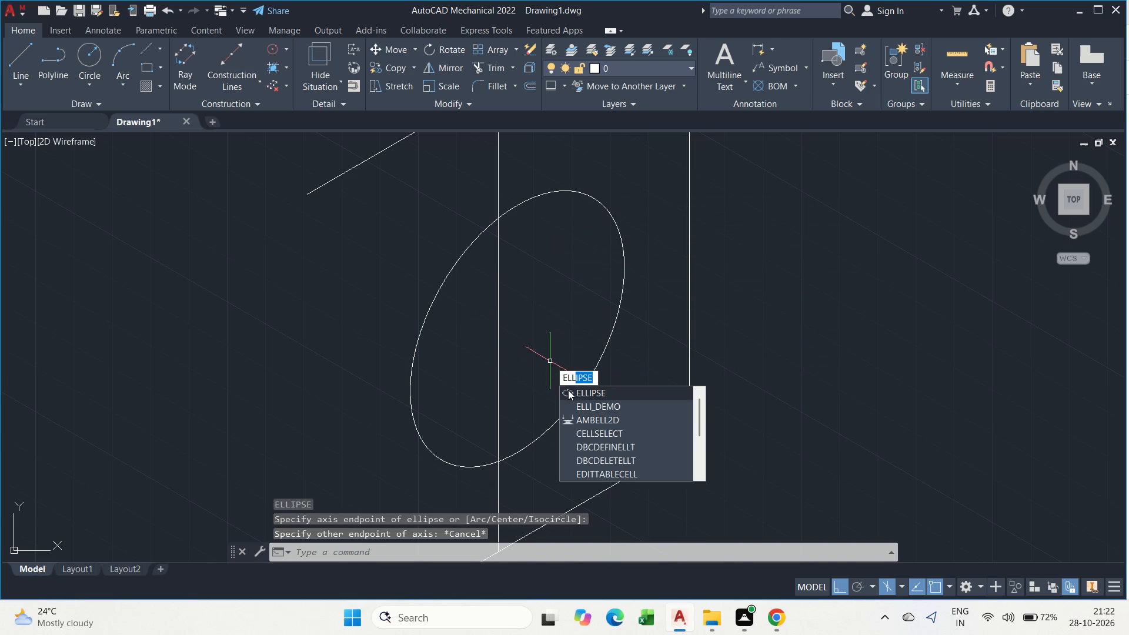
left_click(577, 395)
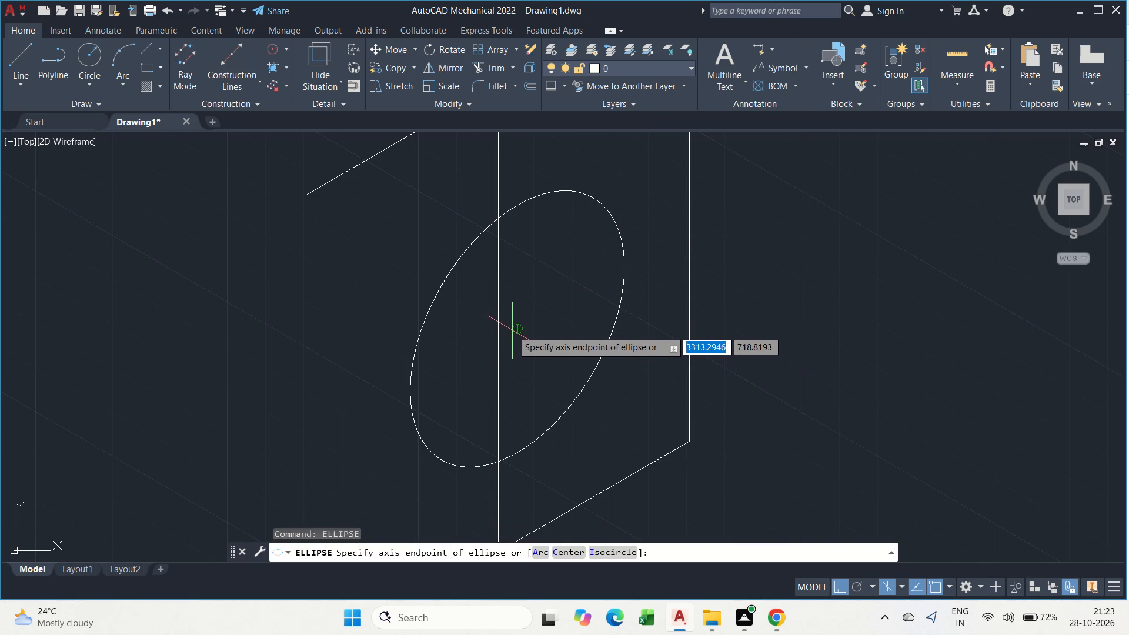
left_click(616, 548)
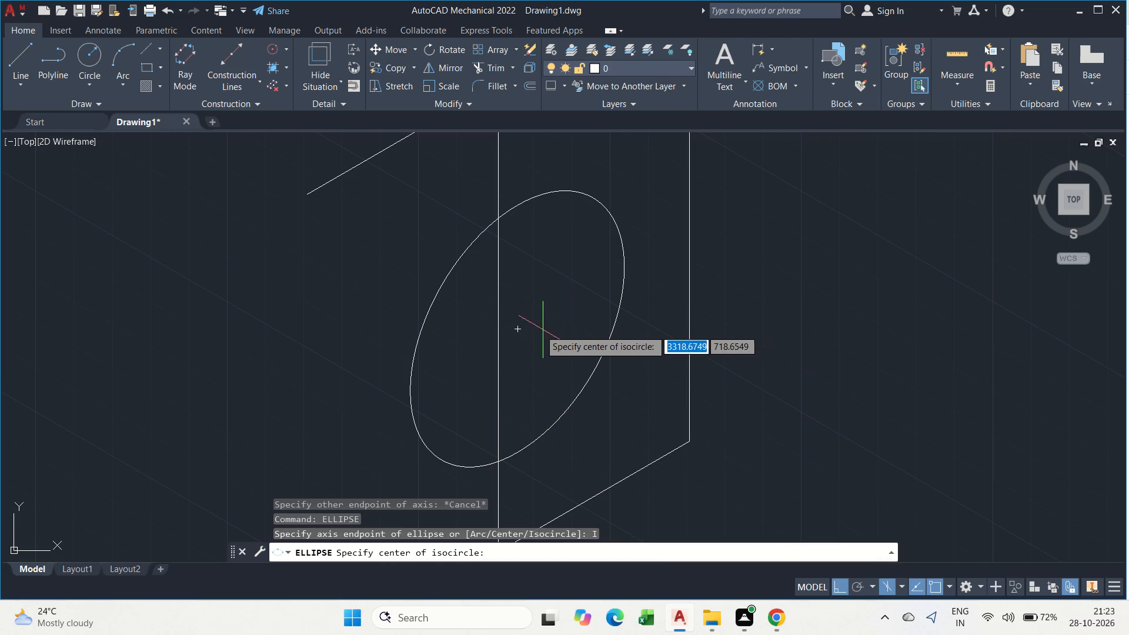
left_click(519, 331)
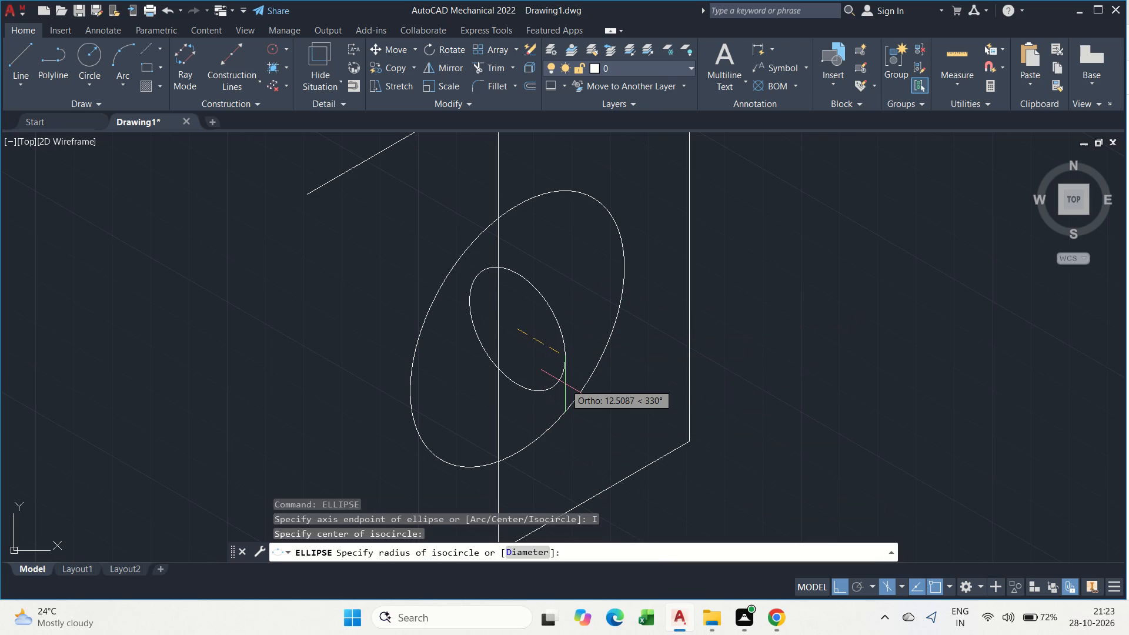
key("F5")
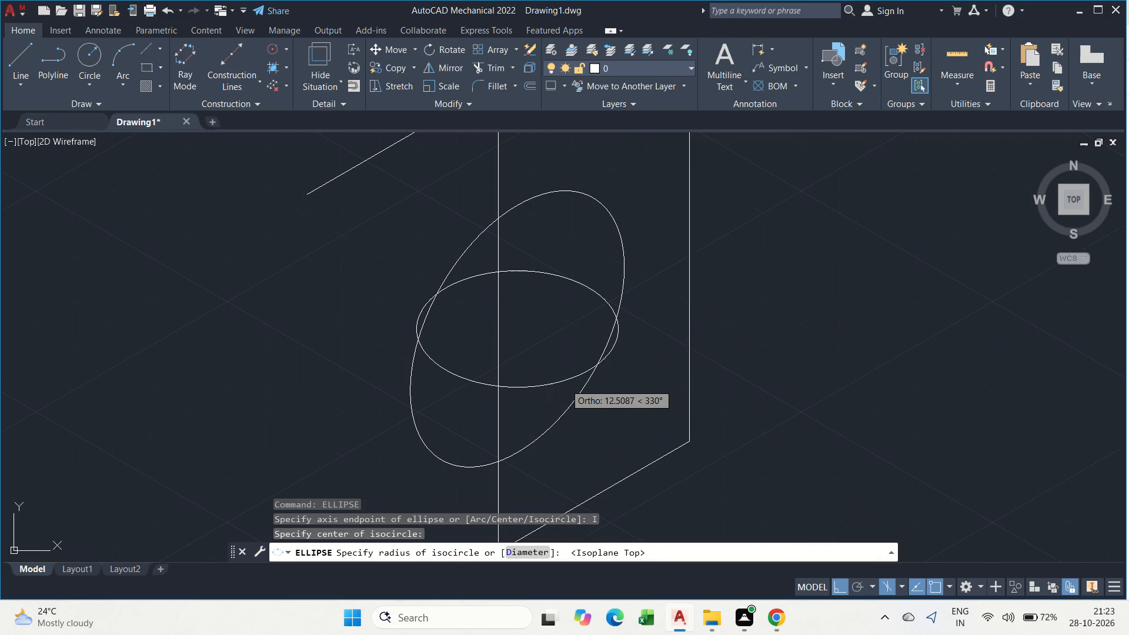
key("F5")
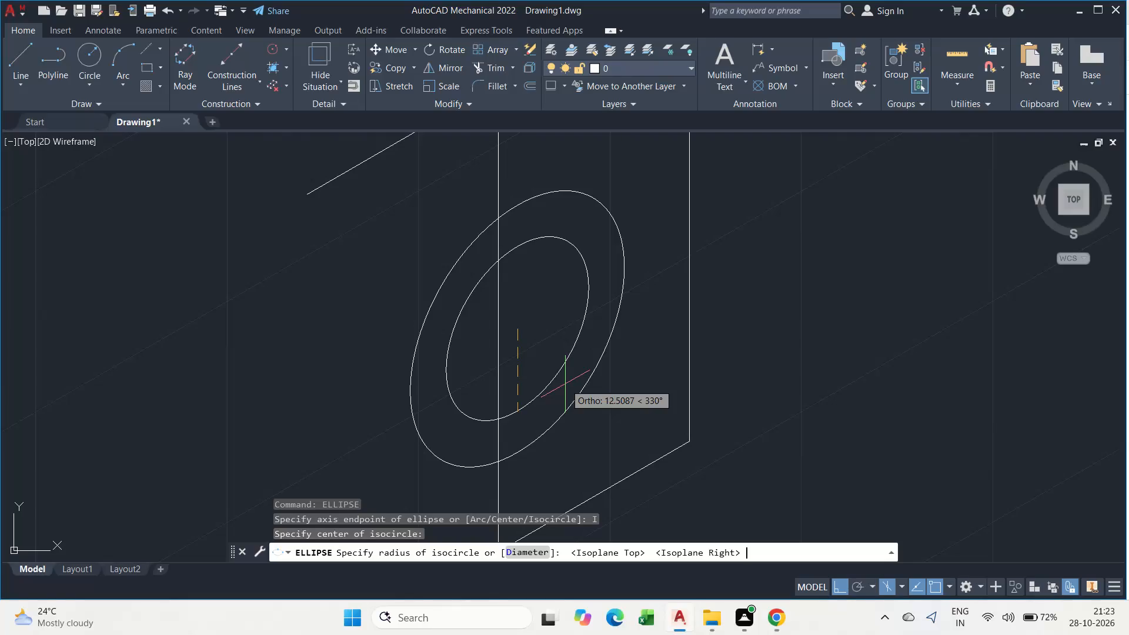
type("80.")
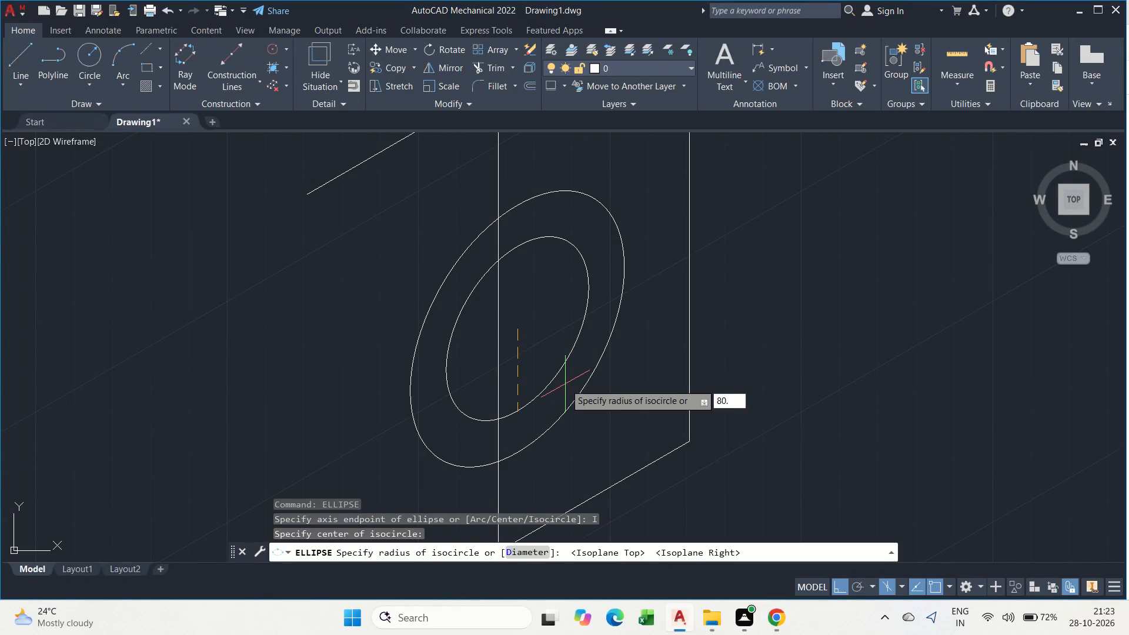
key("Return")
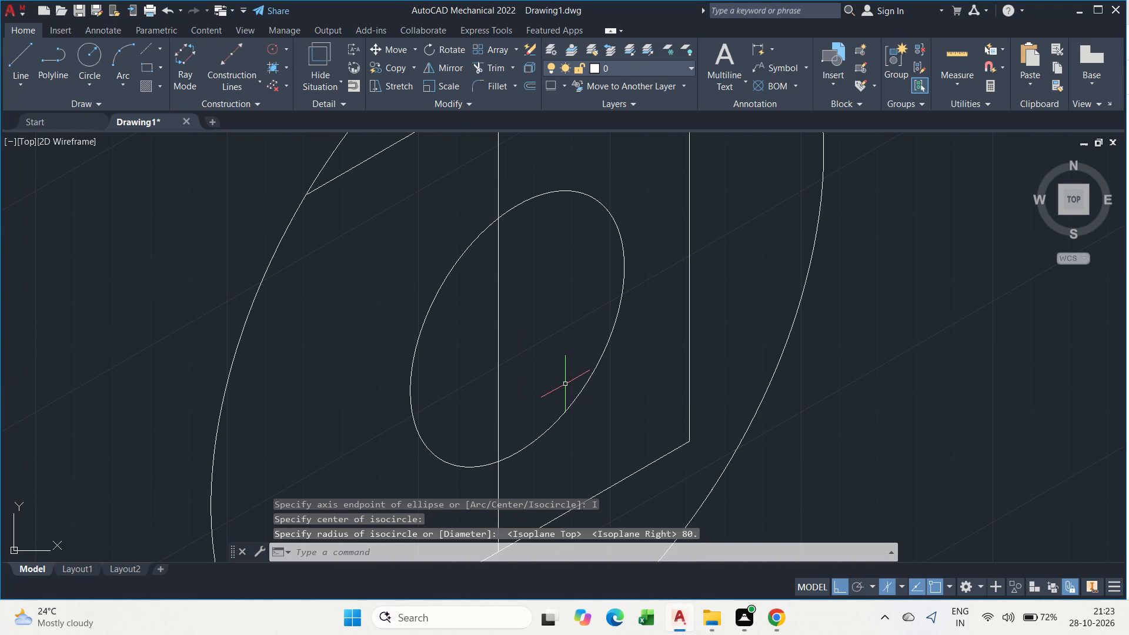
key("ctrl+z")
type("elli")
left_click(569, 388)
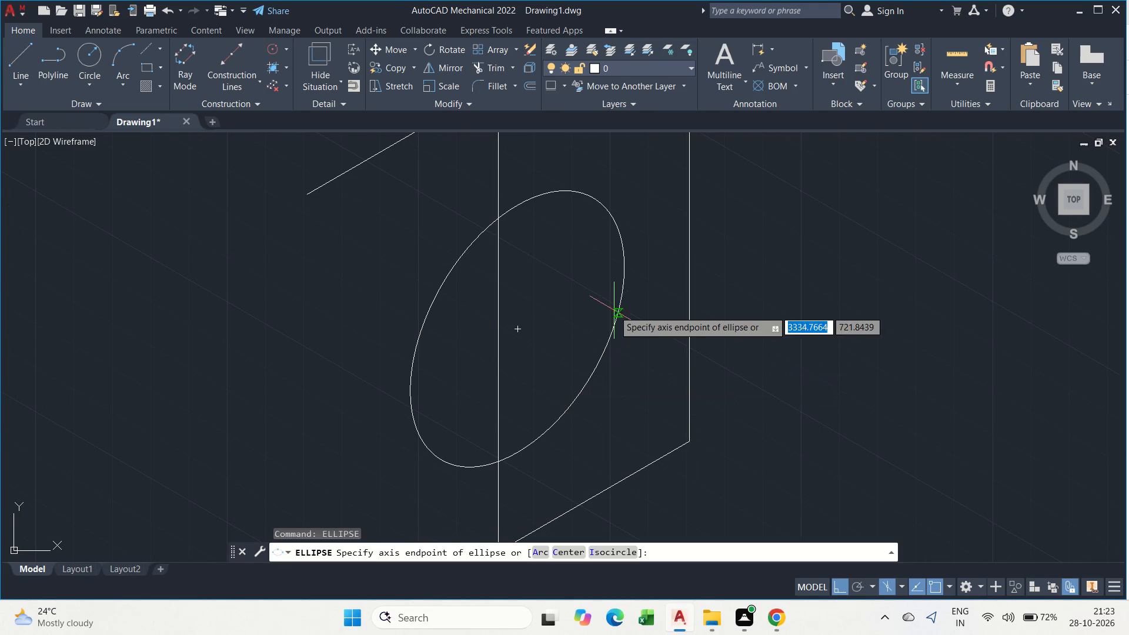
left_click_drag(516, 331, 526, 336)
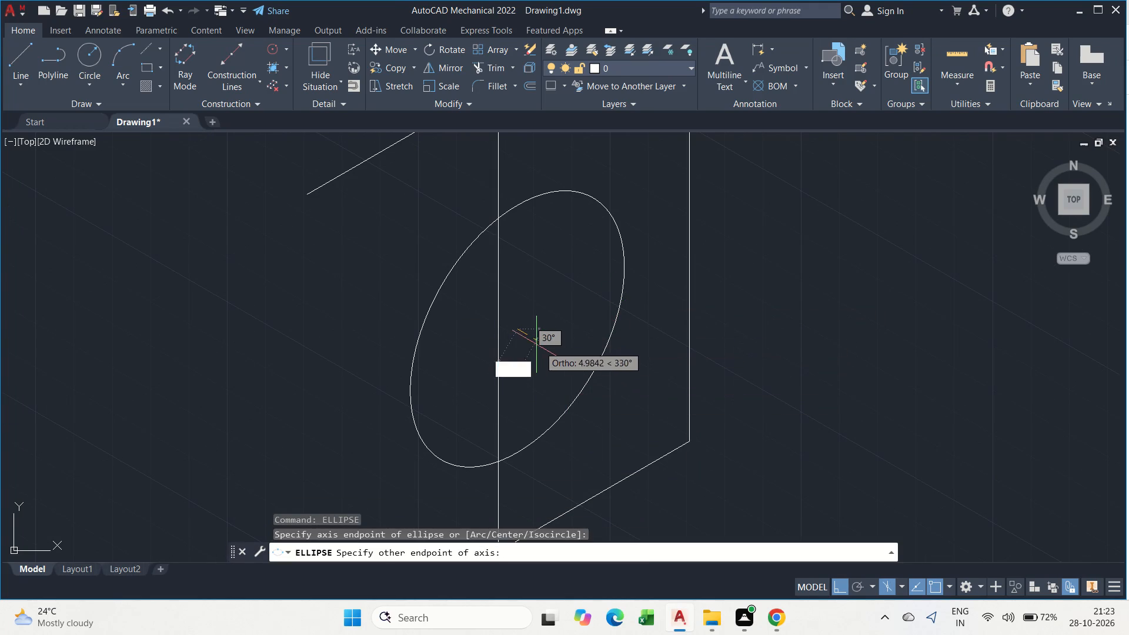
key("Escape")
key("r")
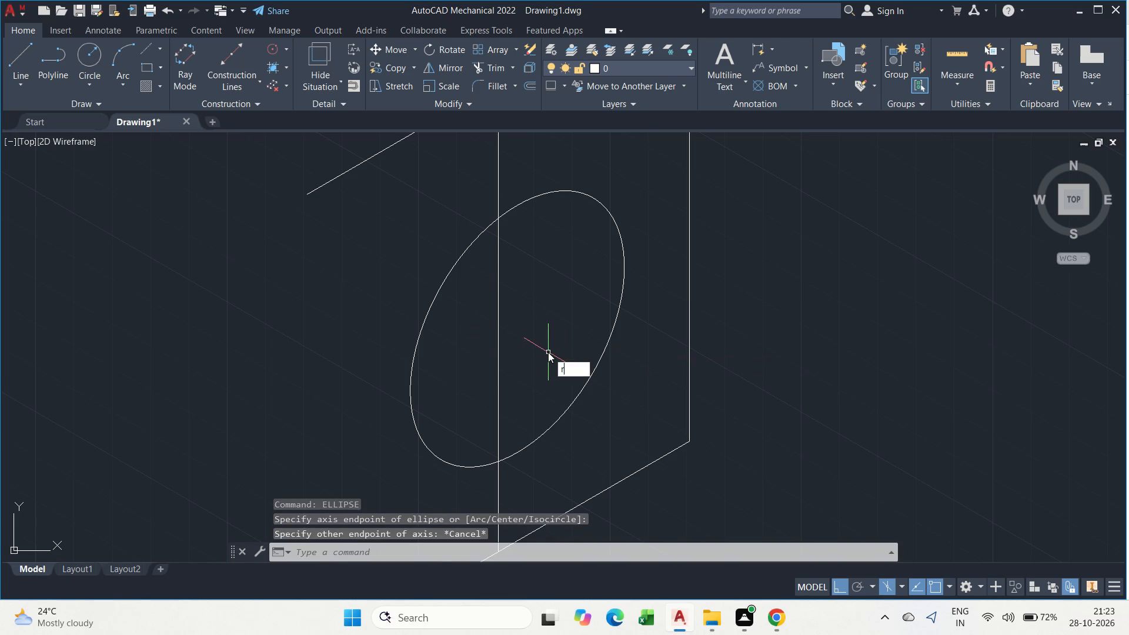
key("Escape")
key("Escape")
Draw an isocircle of diameter 80 in the Right isoplane, concentric with the existing isocircle.
type("ell")
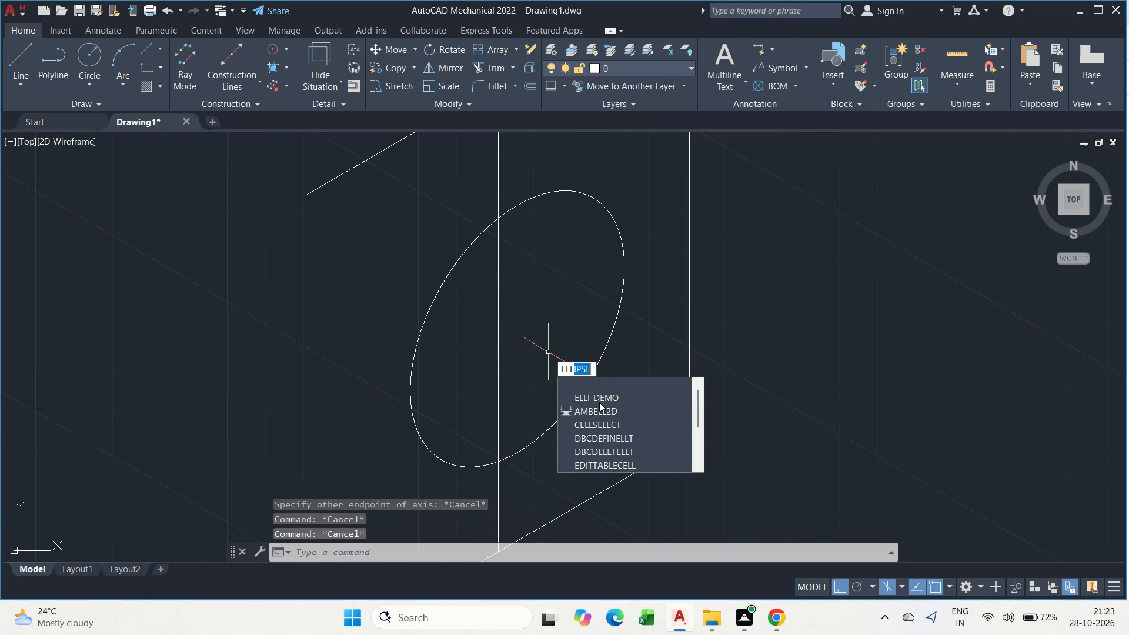
left_click(590, 388)
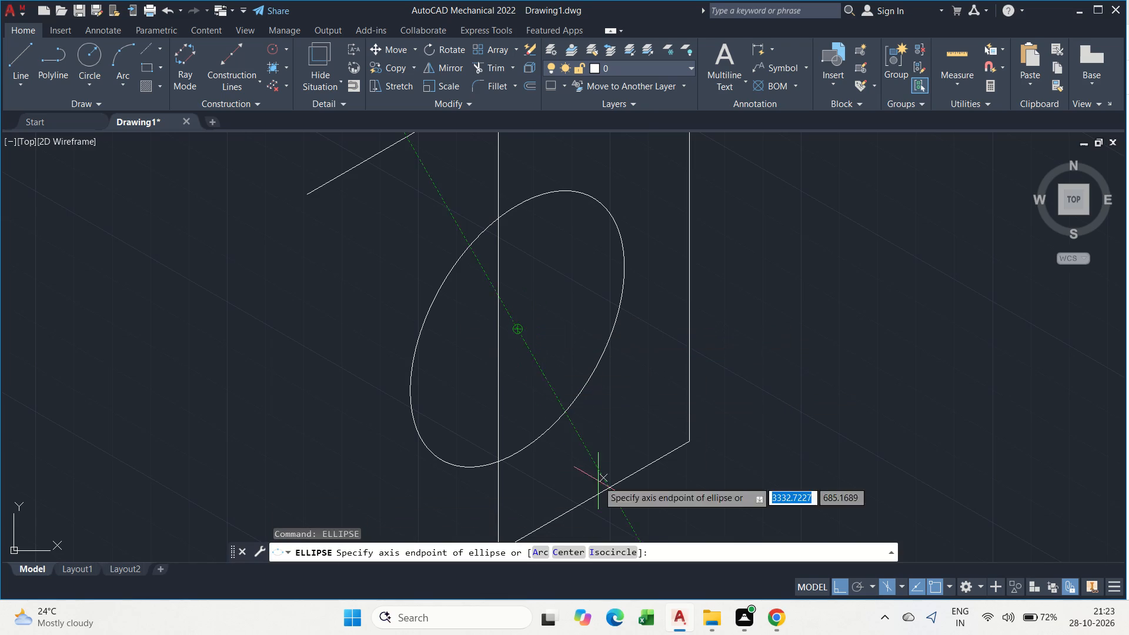
left_click(629, 557)
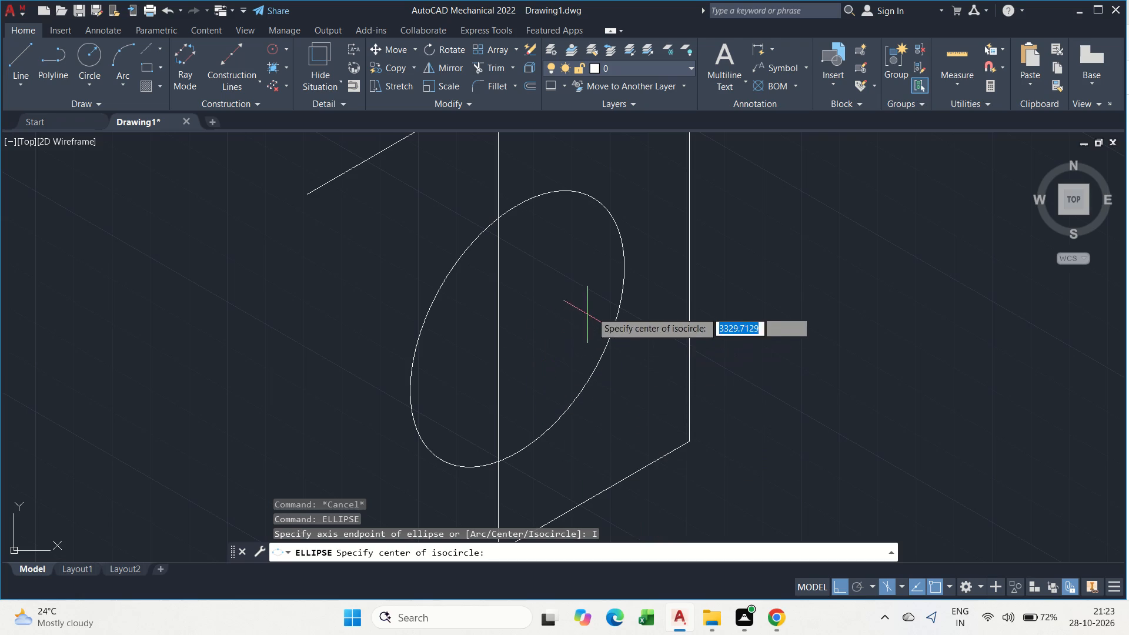
left_click(517, 329)
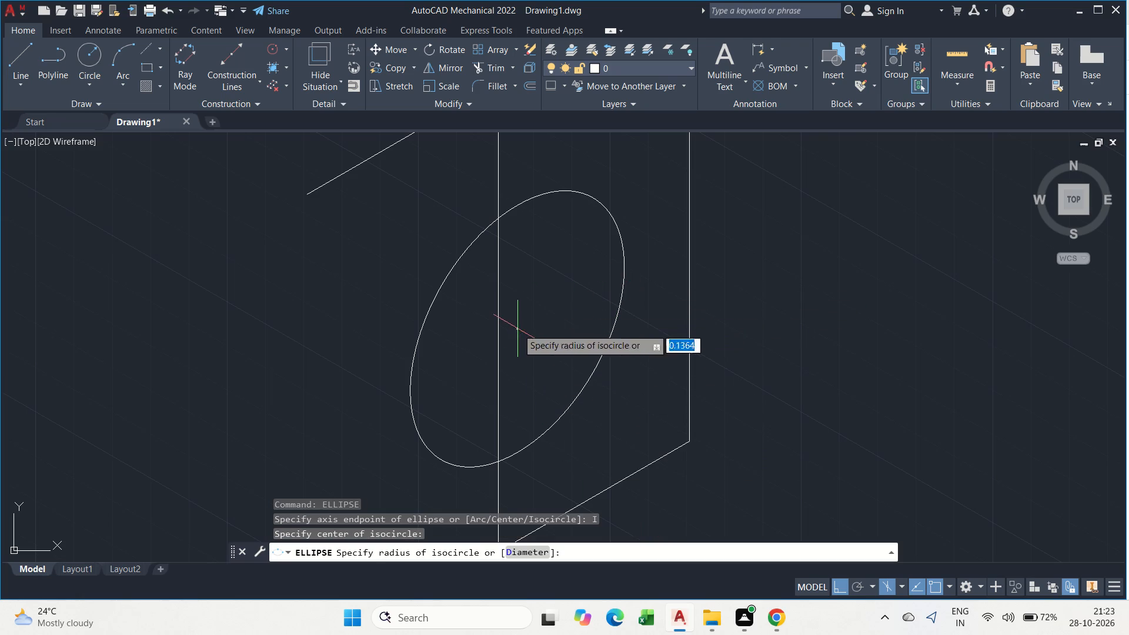
key("F6")
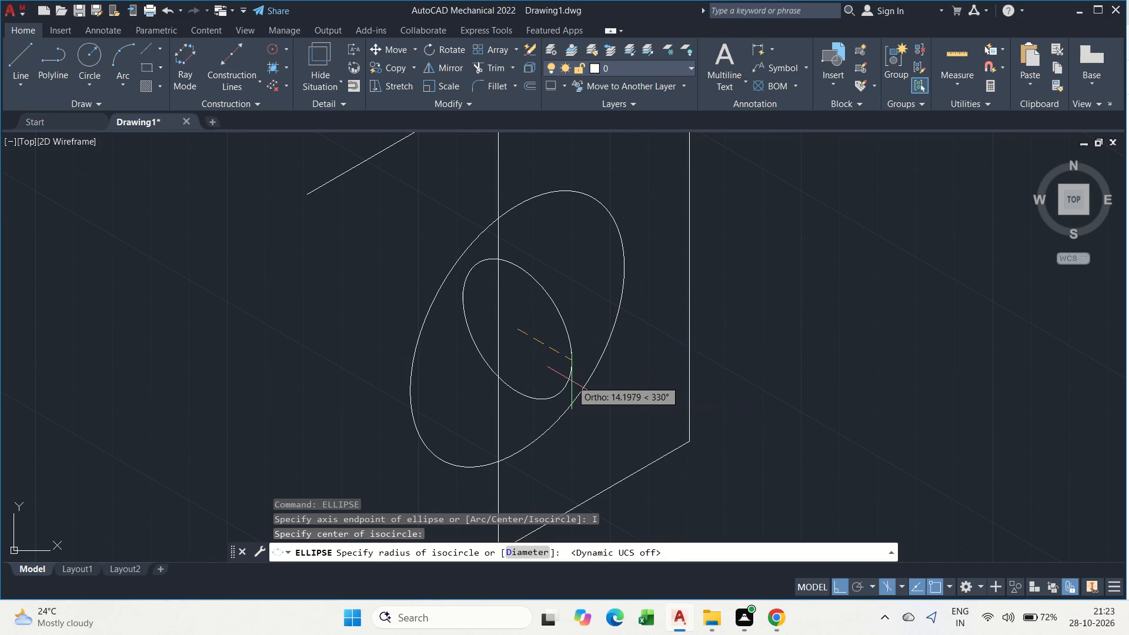
key("F5")
key("F5")
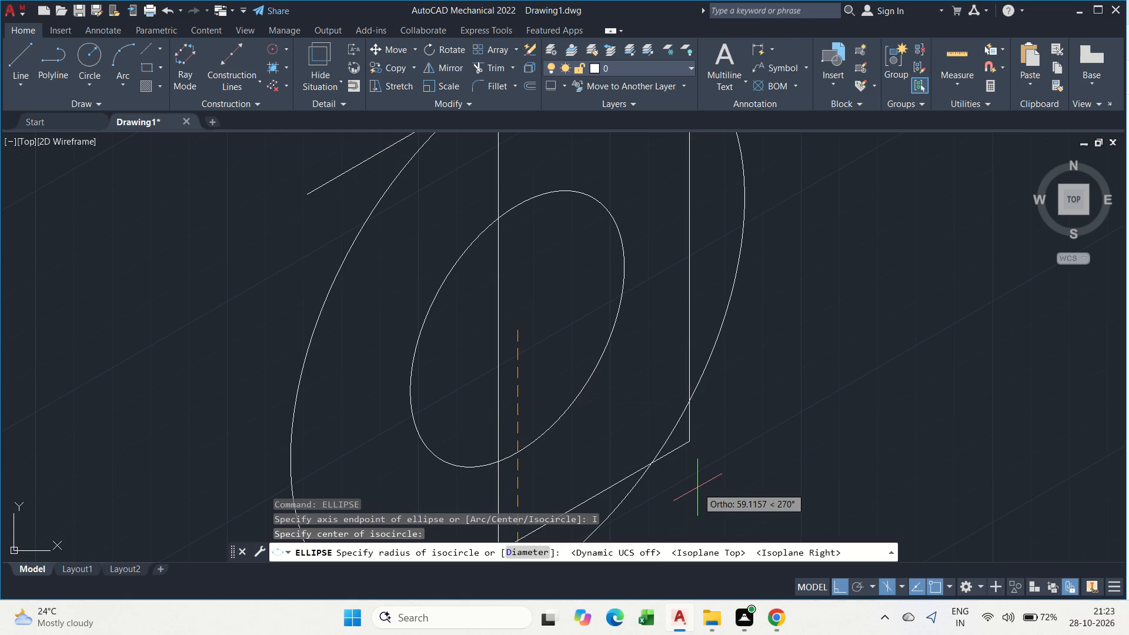
type("d")
key("space")
type("80")
key("Return")
key("Escape")
scroll(482, 338, "down", 1)
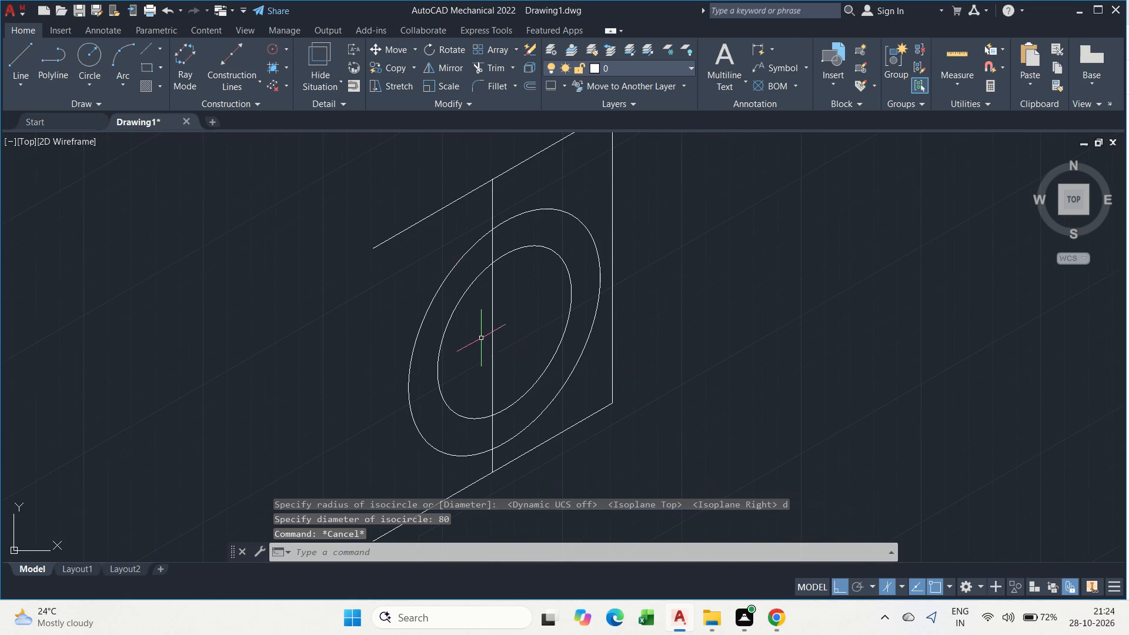
middle_click(457, 296)
key("Escape")
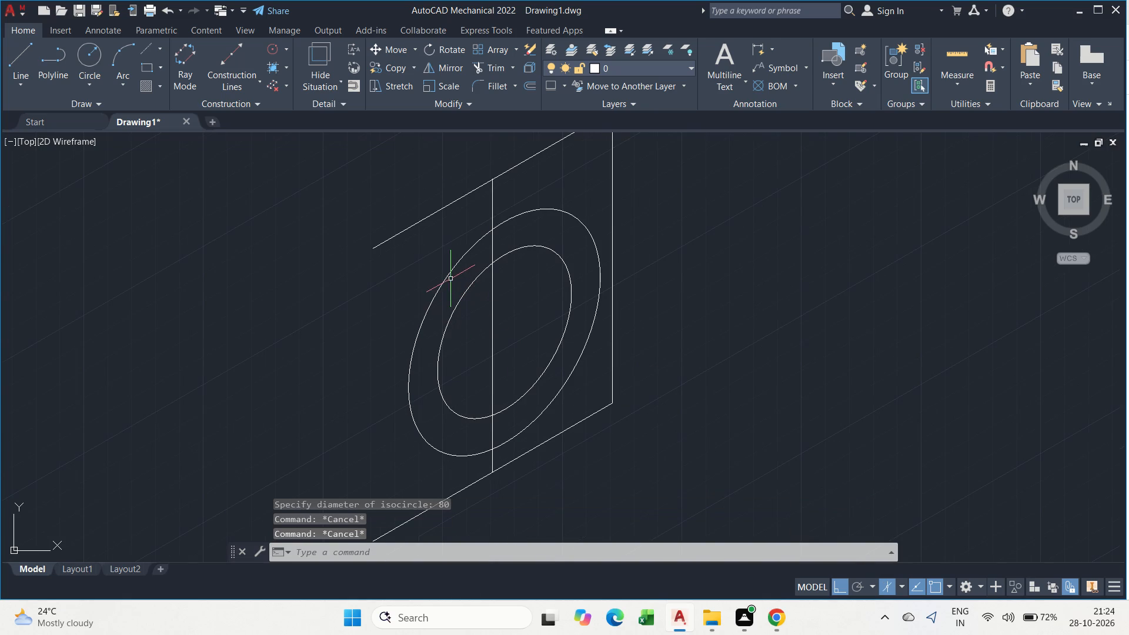
Copy the outer isocircle 5 units back along the 150° axis in the Left isoplane.
key("F5")
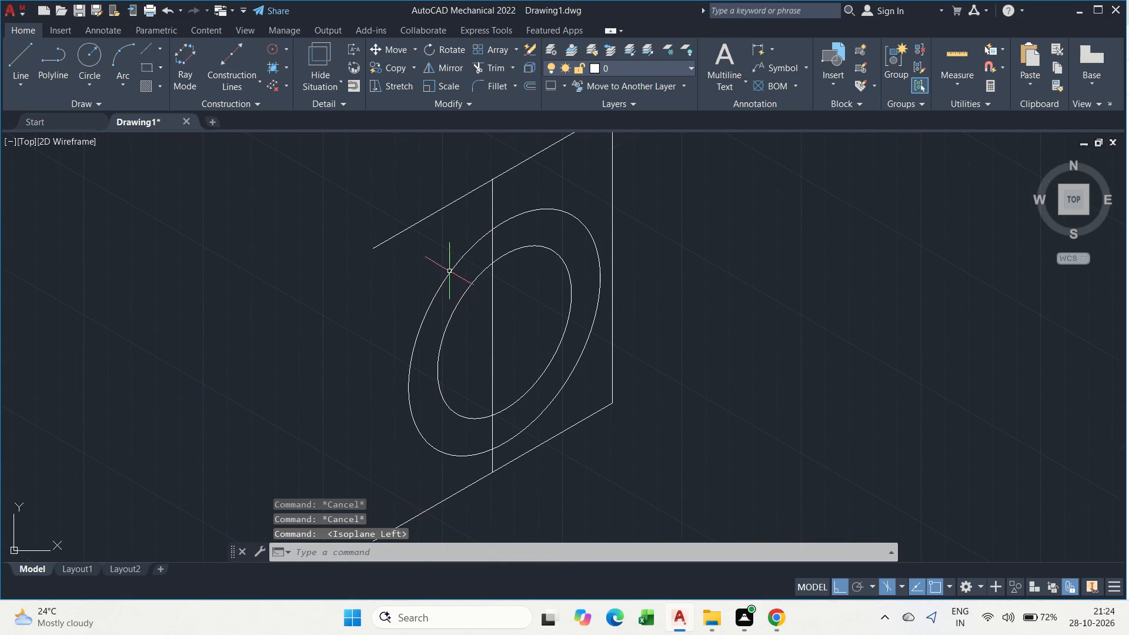
left_click(448, 269)
left_click(449, 280)
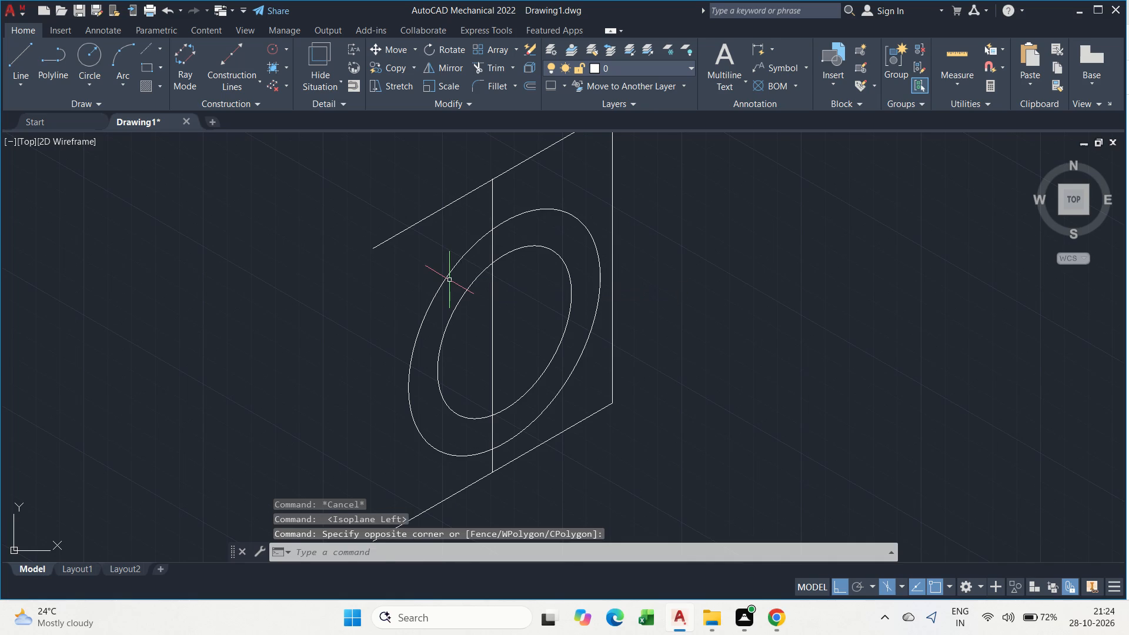
left_click(449, 280)
left_click(437, 263)
key("c")
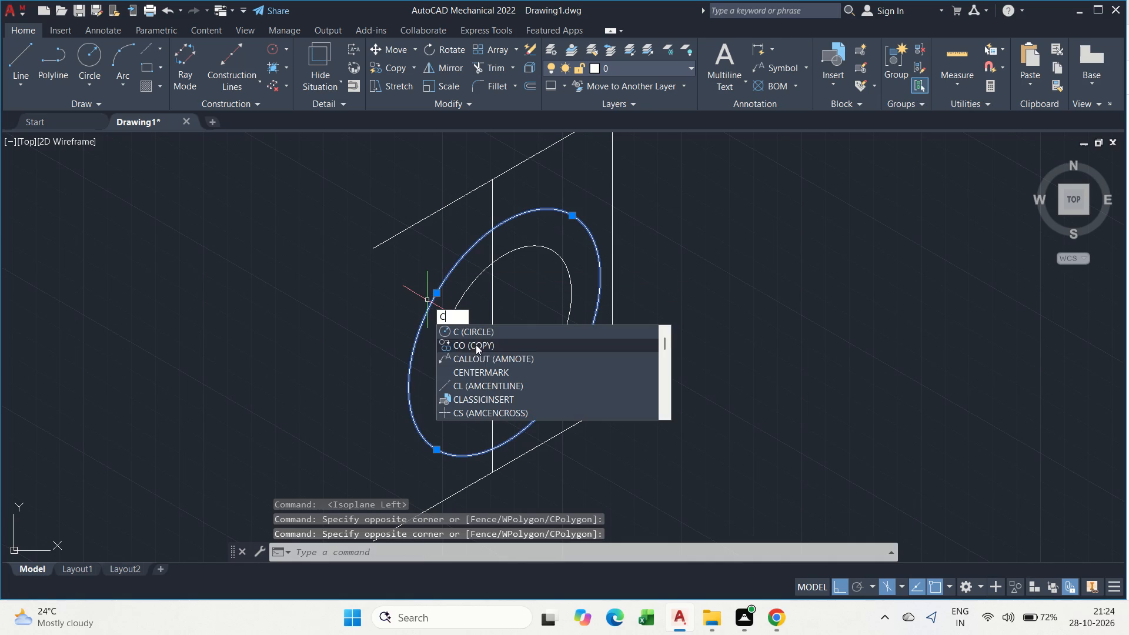
left_click(492, 344)
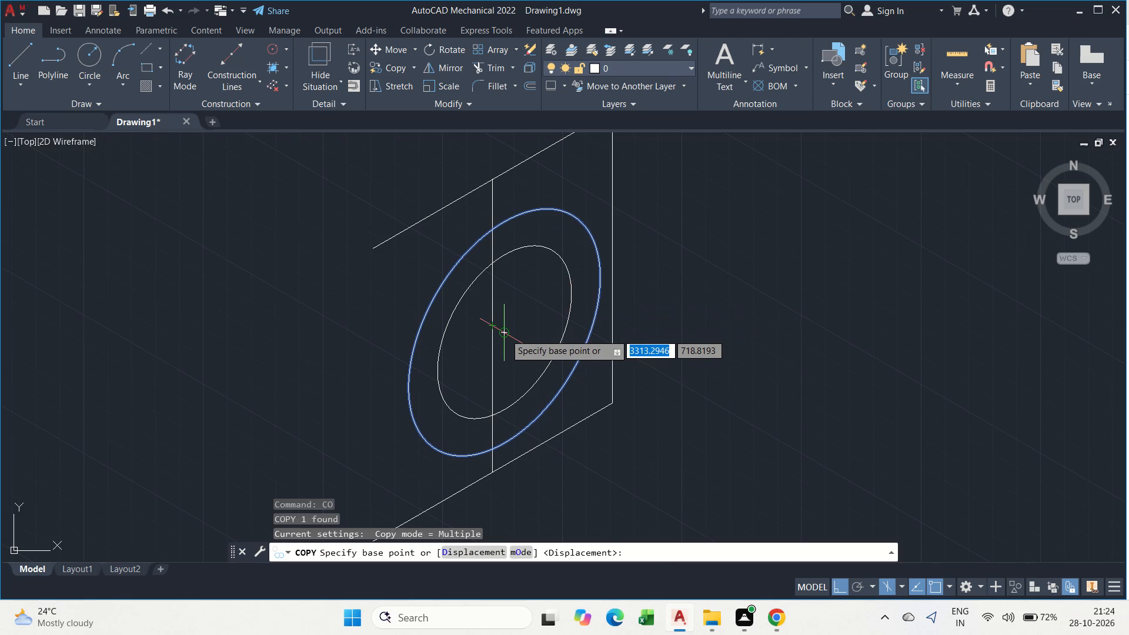
left_click(505, 334)
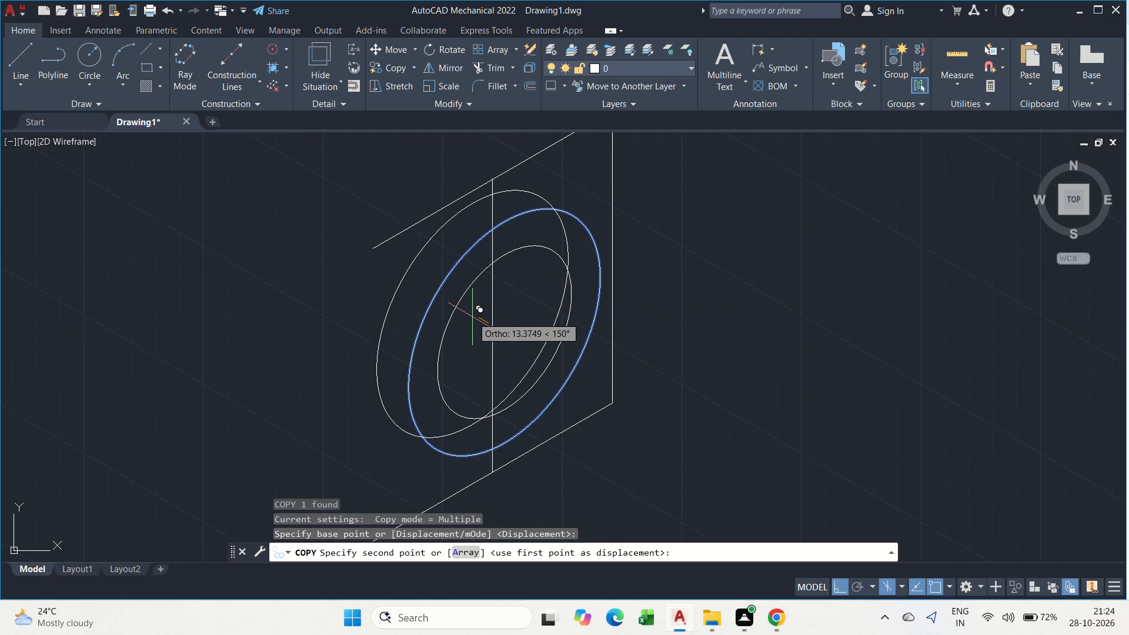
key("5")
key("Return")
key("Escape")
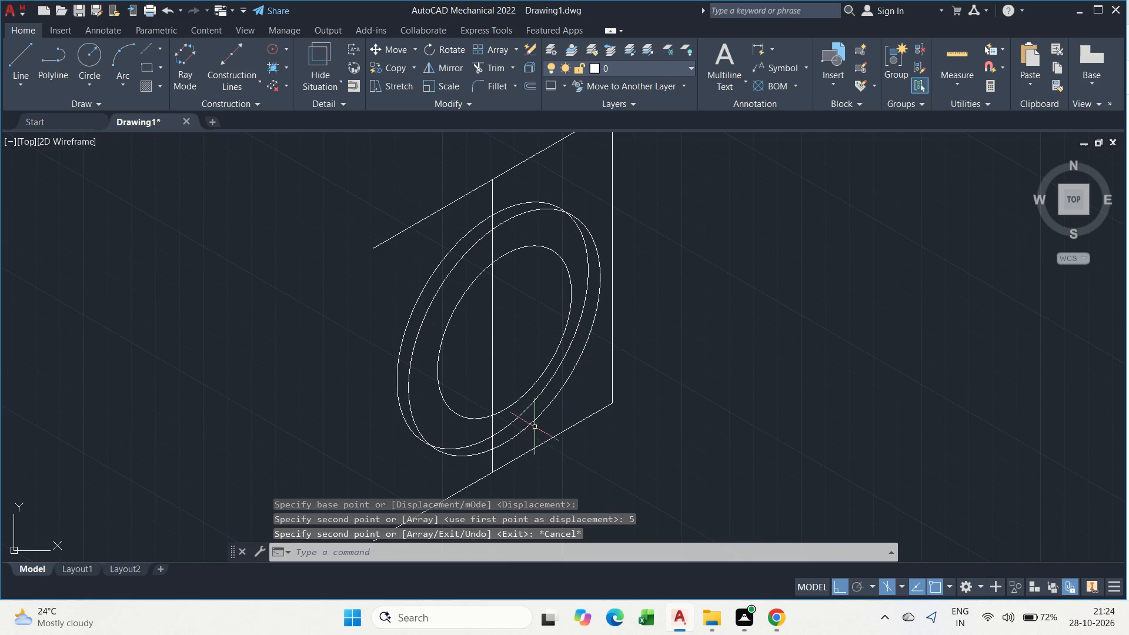
Trim away the parts of the copied isocircle that lie inside the original outer isocircle.
type("tr")
key("space")
left_click(586, 280)
left_click(470, 445)
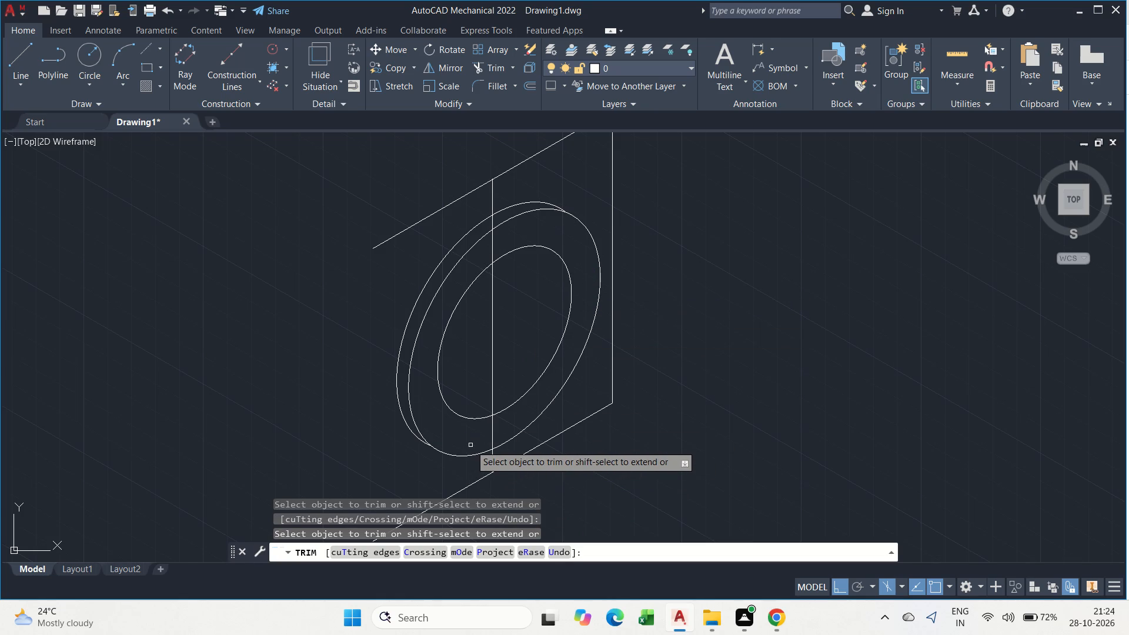
key("Escape")
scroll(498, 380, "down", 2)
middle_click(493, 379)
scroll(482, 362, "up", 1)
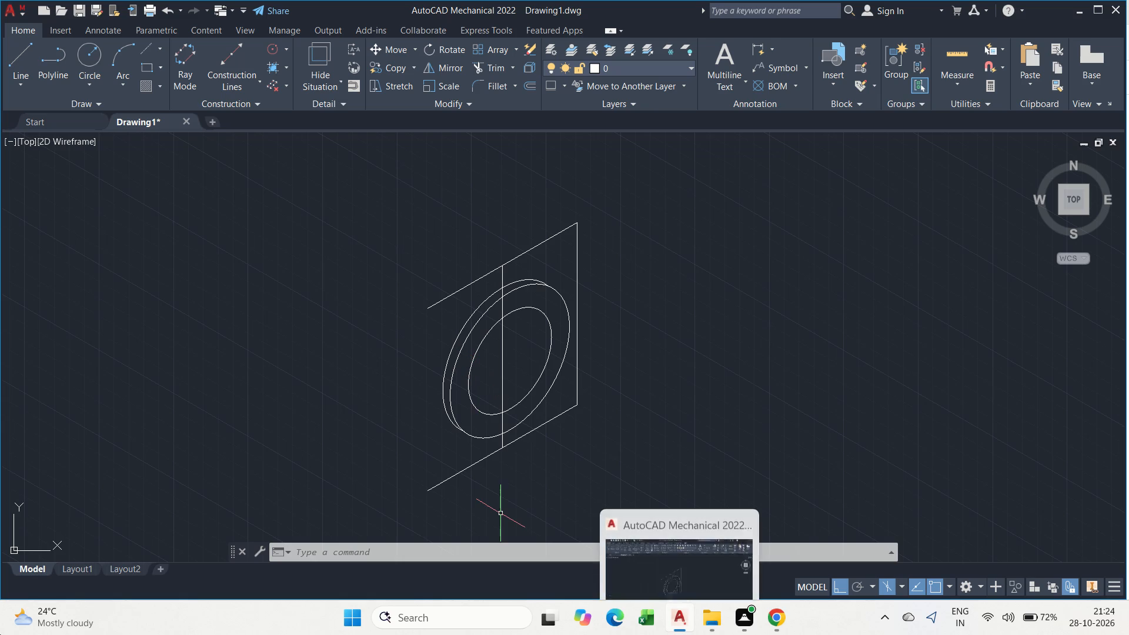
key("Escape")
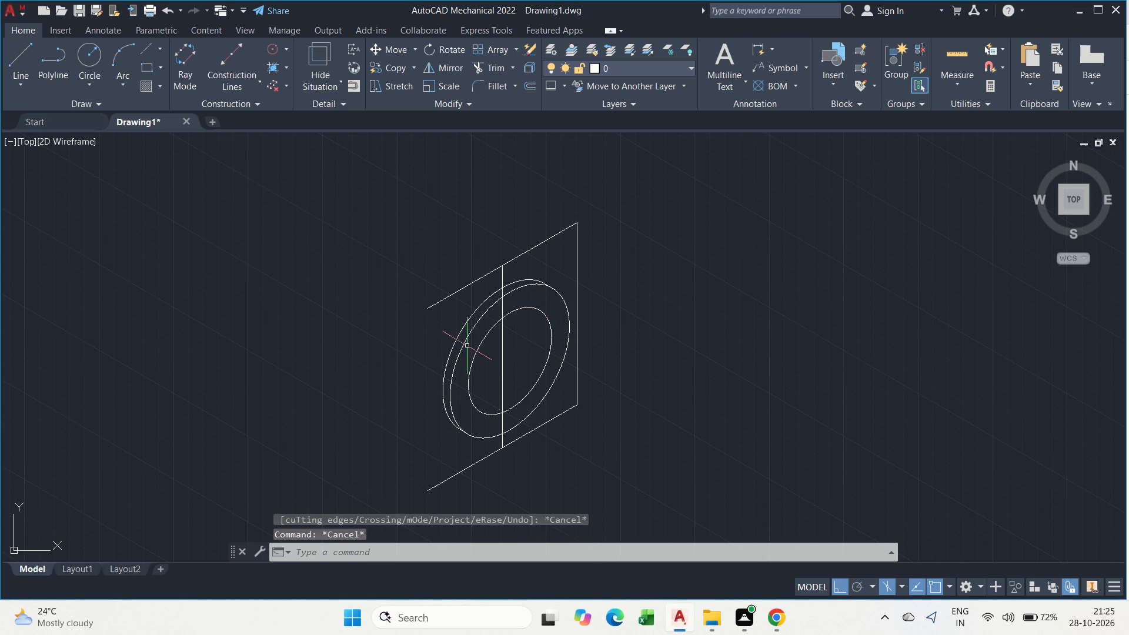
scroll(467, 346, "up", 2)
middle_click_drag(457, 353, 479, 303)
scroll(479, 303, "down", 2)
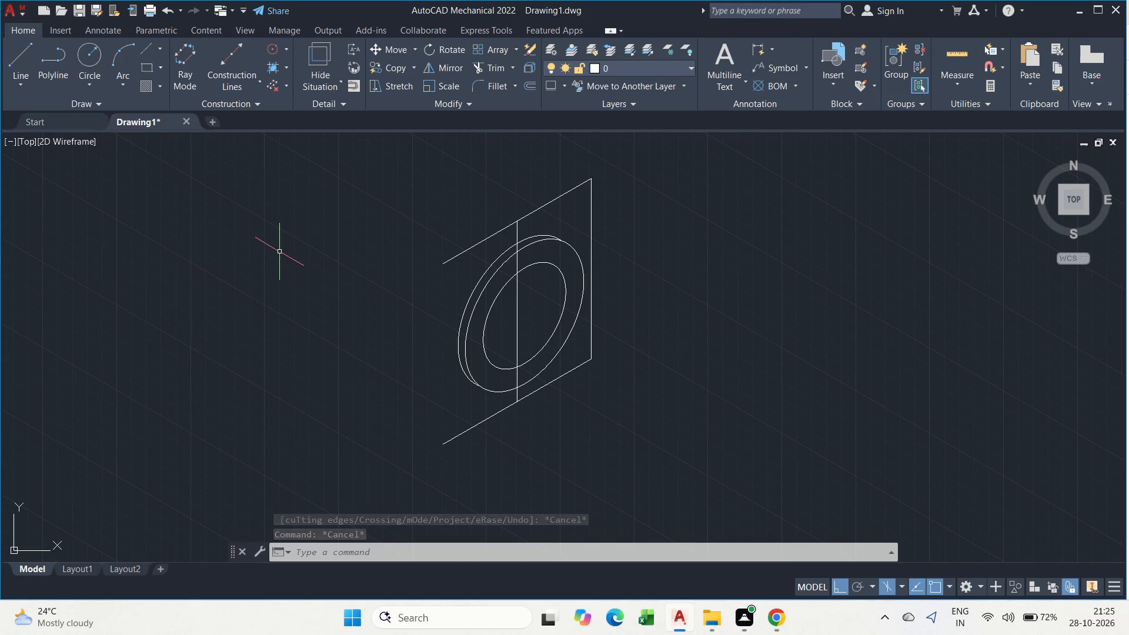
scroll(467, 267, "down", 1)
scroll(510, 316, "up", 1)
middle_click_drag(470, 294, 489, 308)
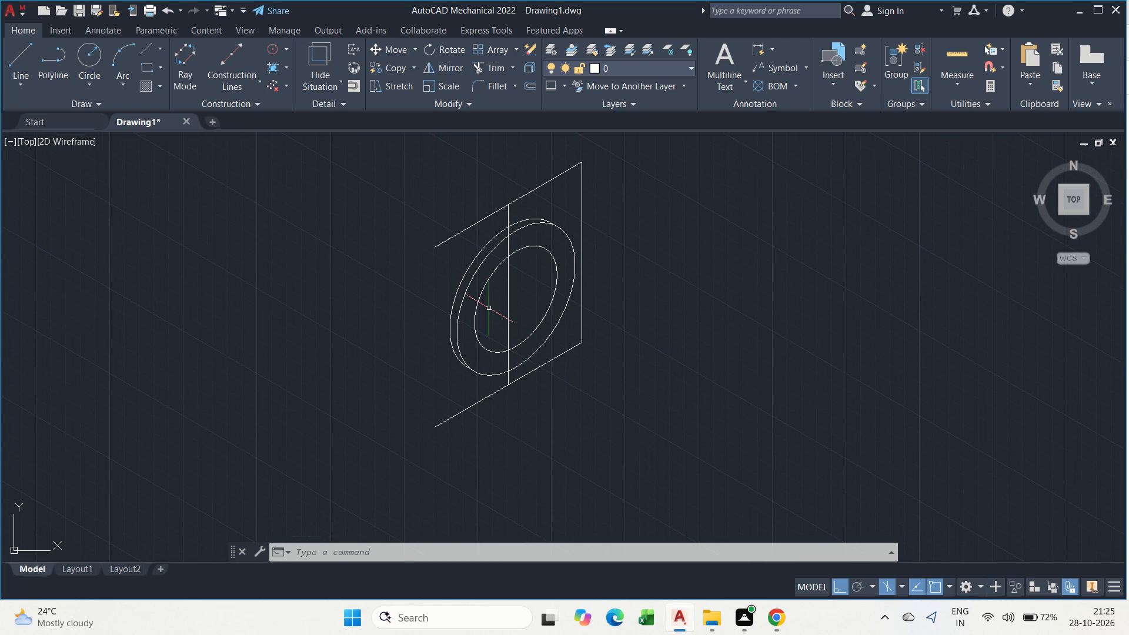
Draw a 50-unit line at 150° from the top corner of the front face's full-height vertical edge.
key("l")
left_click(747, 328)
middle_click_drag(592, 249, 676, 376)
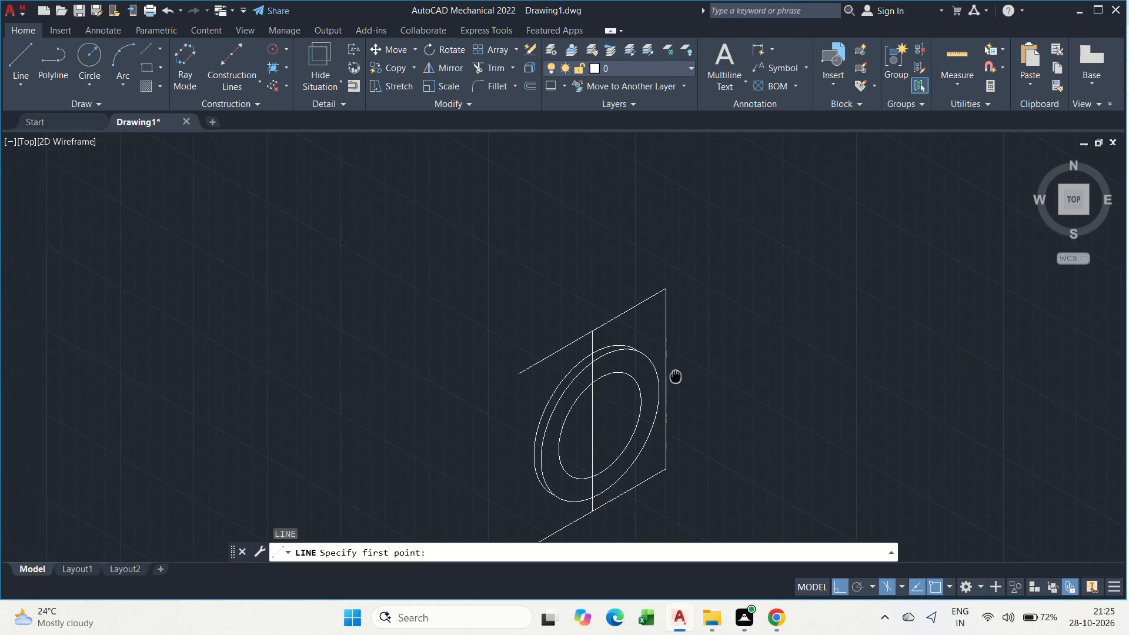
scroll(658, 297, "up", 3)
left_click(670, 281)
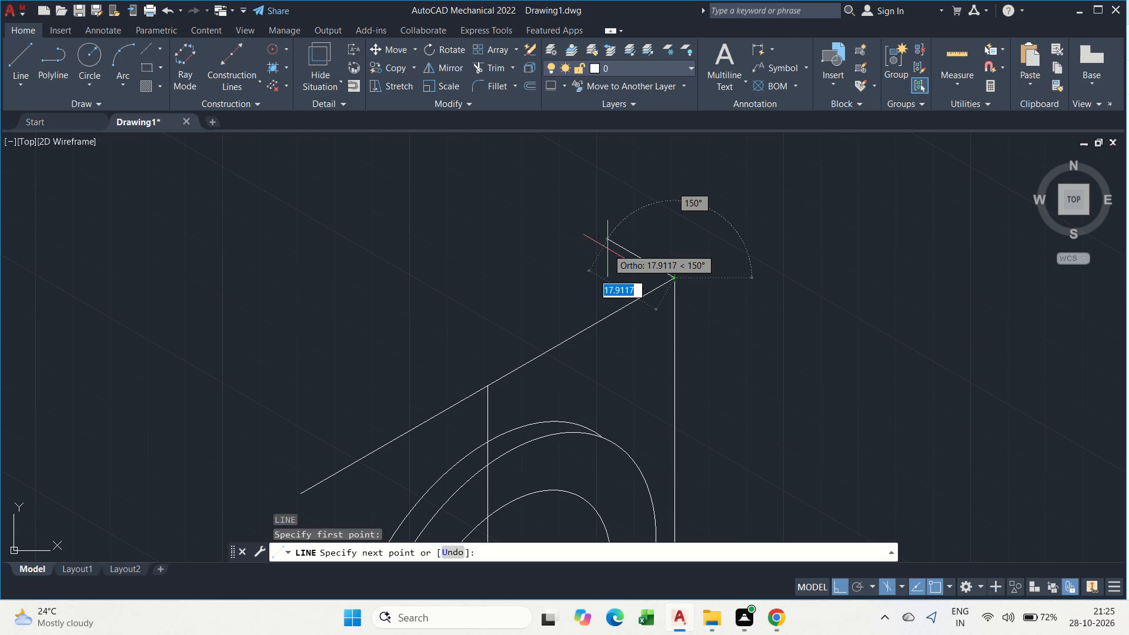
type("50")
key("Return")
key("Escape")
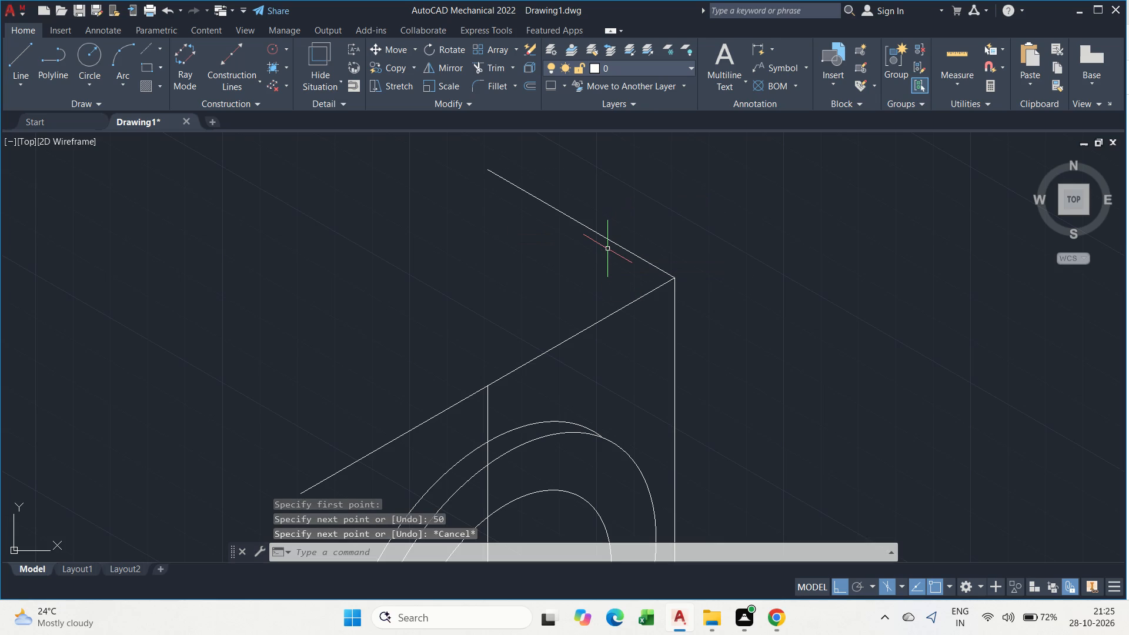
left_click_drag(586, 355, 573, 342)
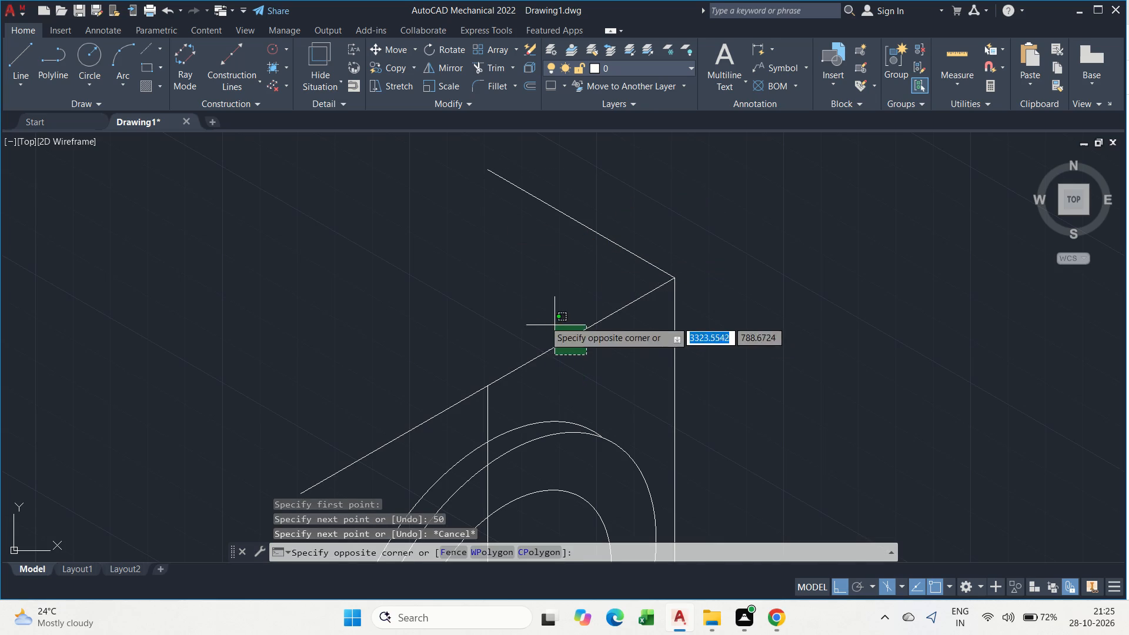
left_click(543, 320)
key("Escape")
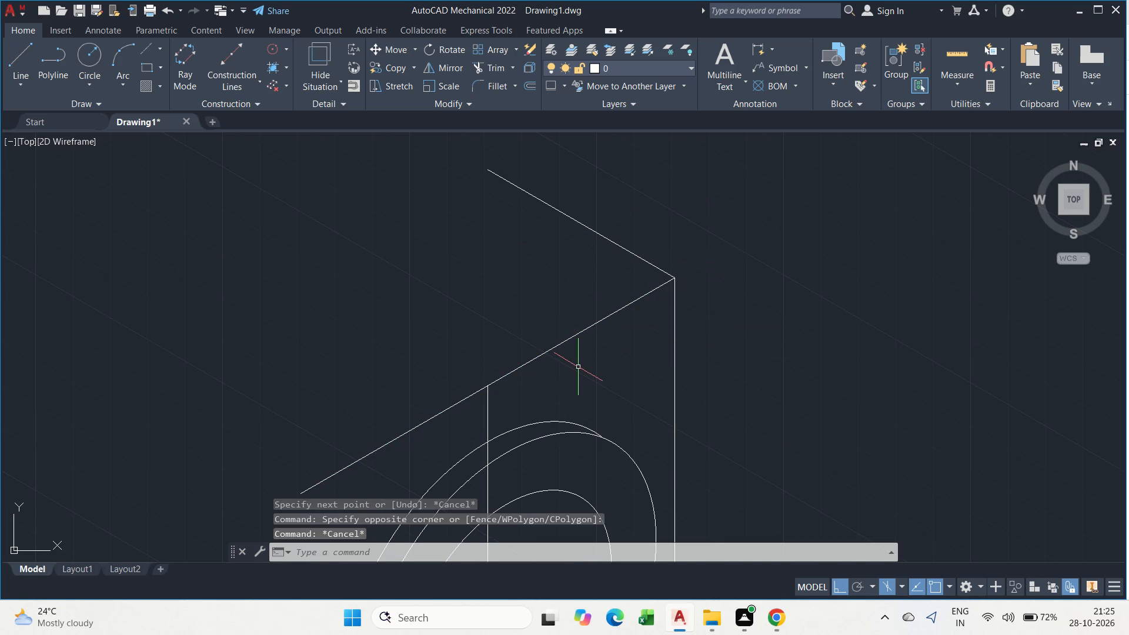
Draw connected lines from the same top corner: 10 at 150°, 100 at 210°, 30 at 150°, and a 30° return past the 50-unit edge.
type("l")
key("space")
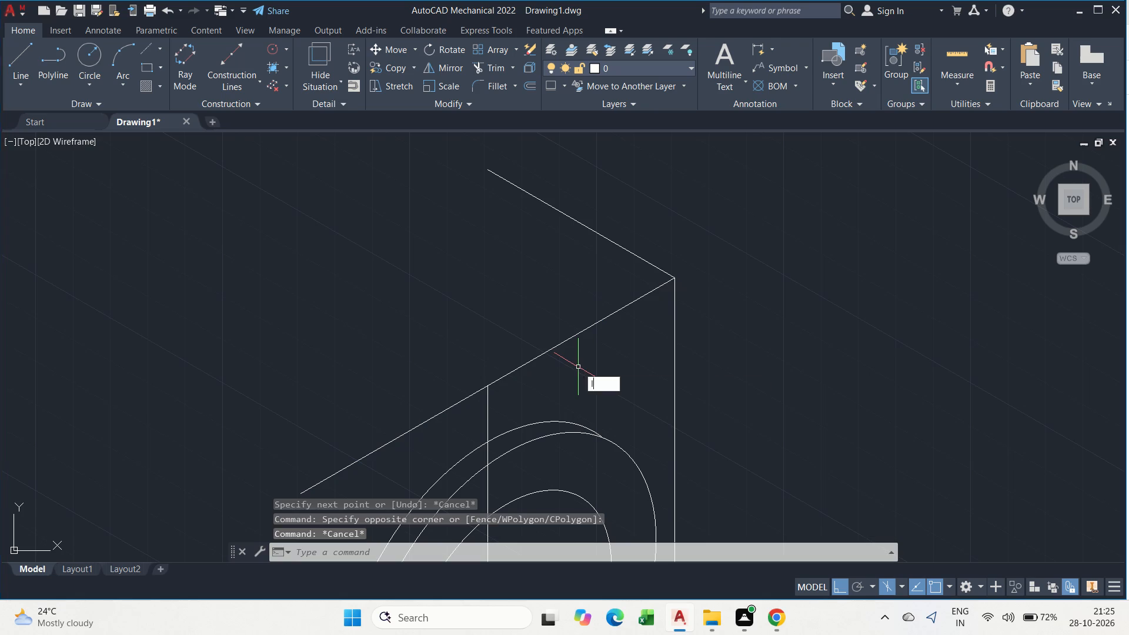
left_click(673, 275)
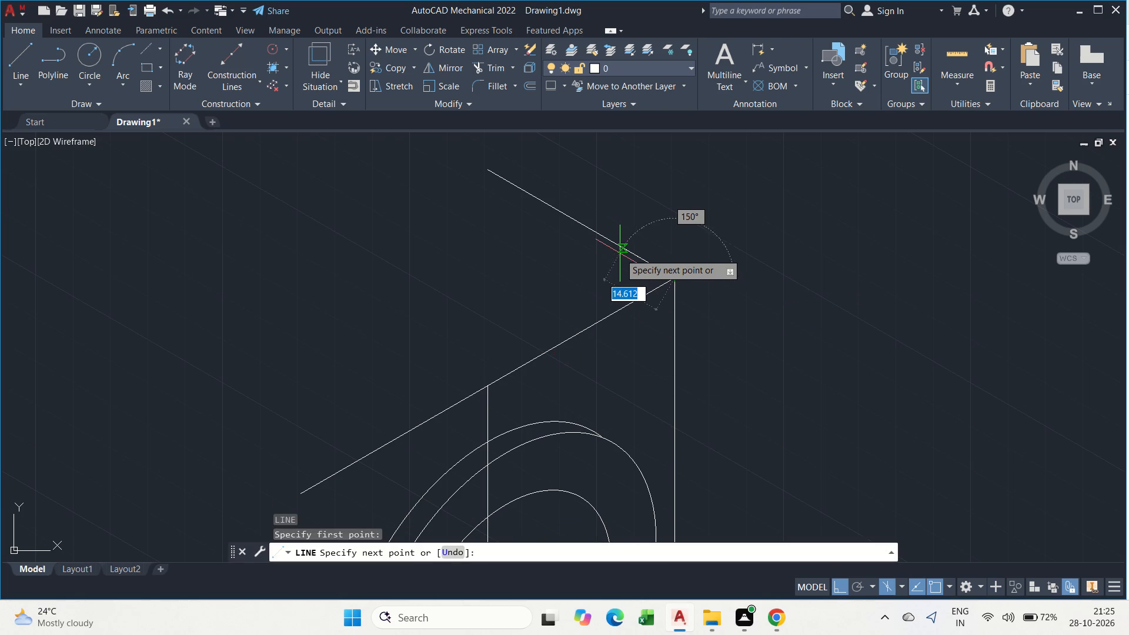
type("10")
key("Return")
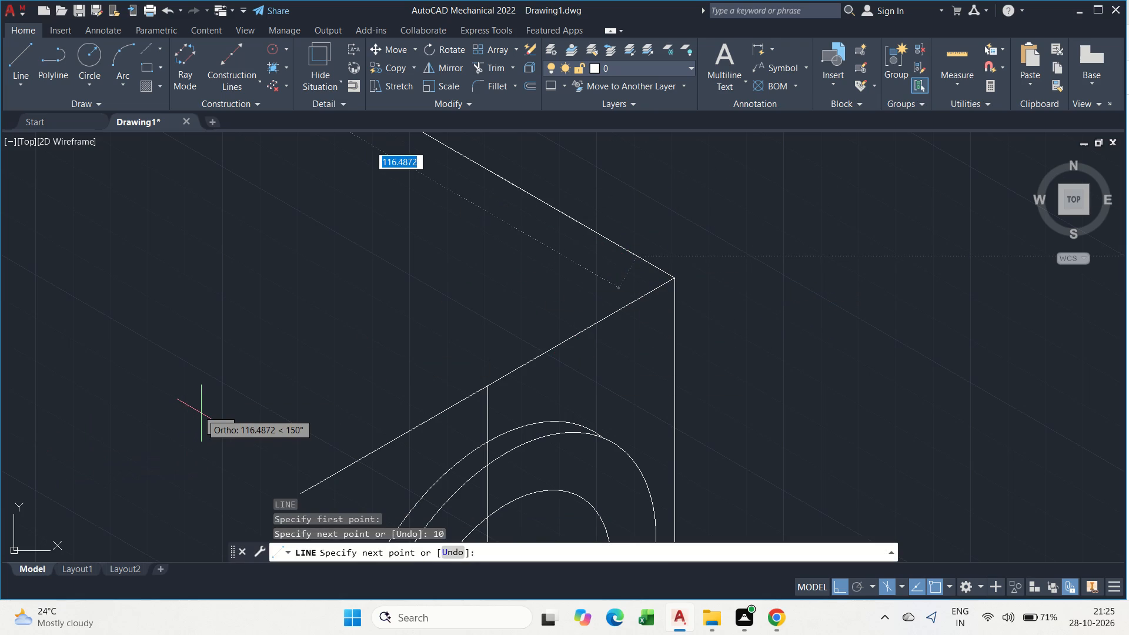
key("F5")
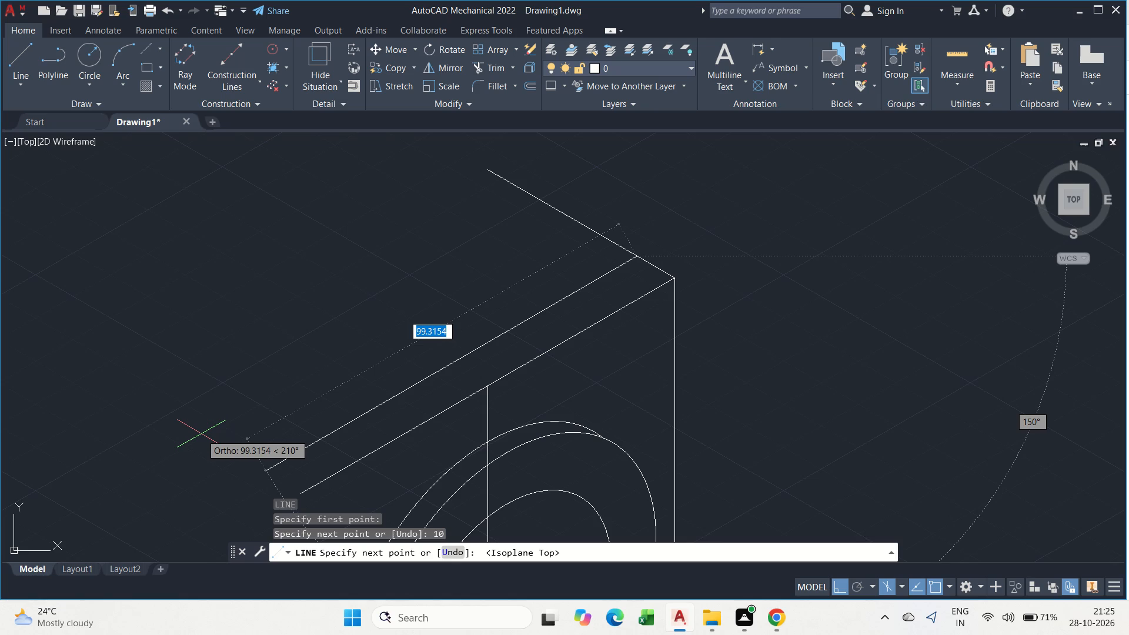
type("100")
key("Return")
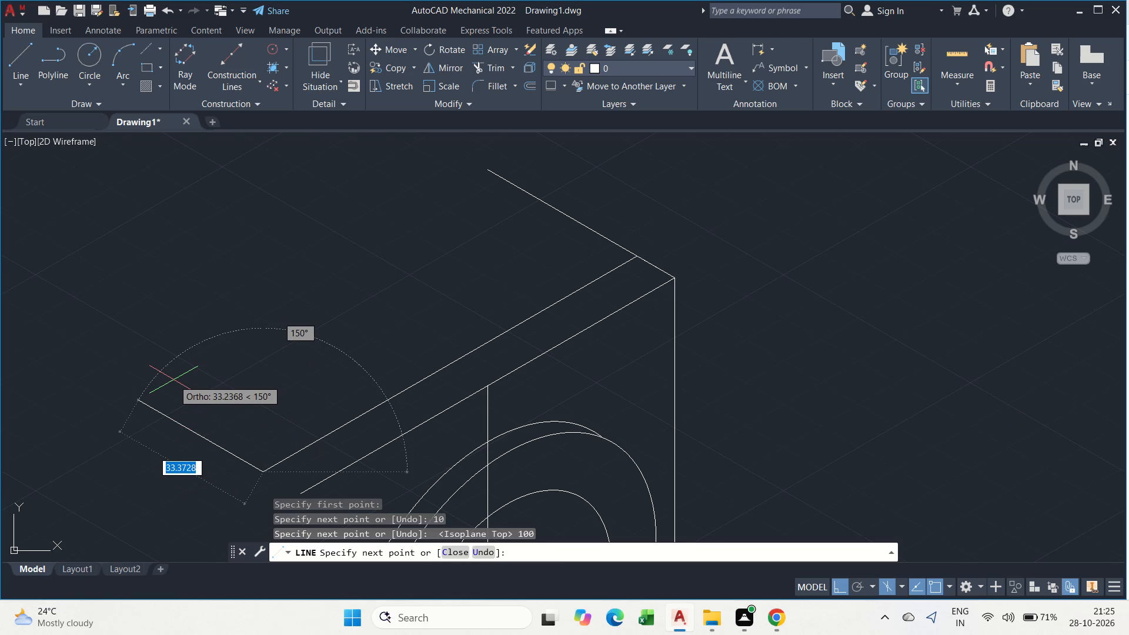
type("30")
key("Return")
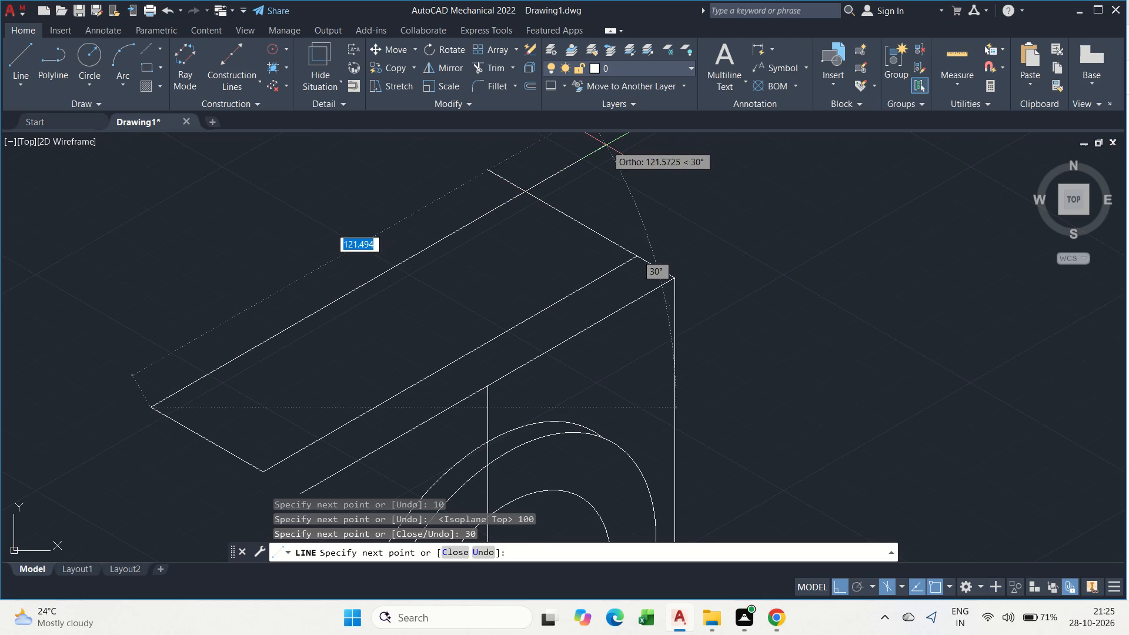
left_click(563, 170)
key("Escape")
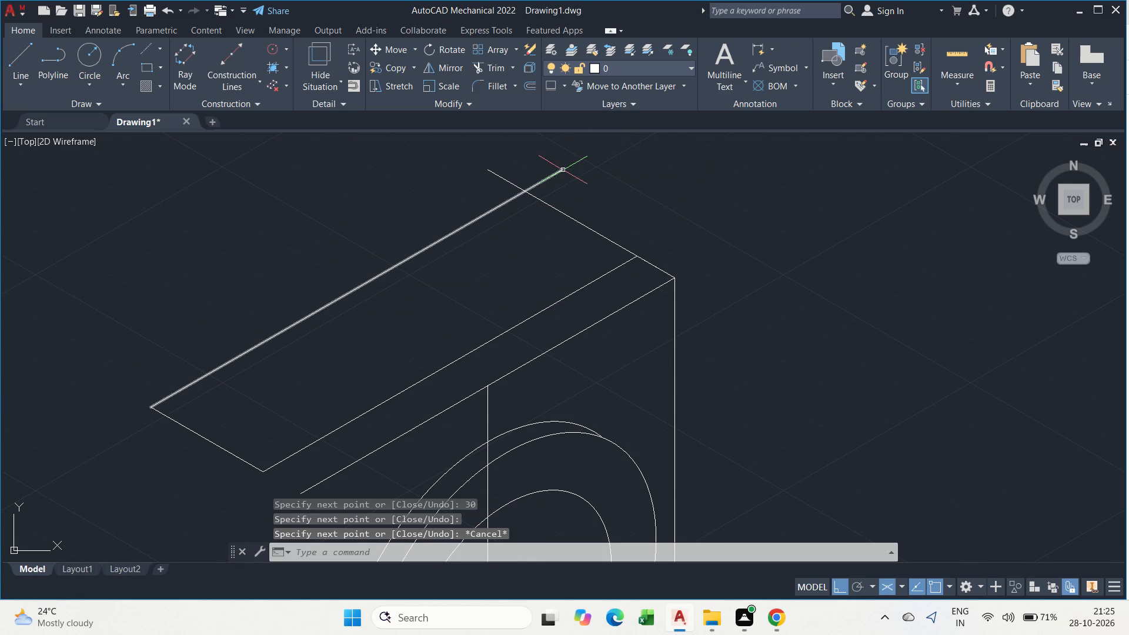
Trim the return line's overhang beyond the 50-unit top edge.
type("tr")
key("space")
left_click_drag(541, 177, 557, 188)
key("Escape")
Draw a 100-unit line at 210° from the far end of the 50-unit top edge.
type("l")
key("space")
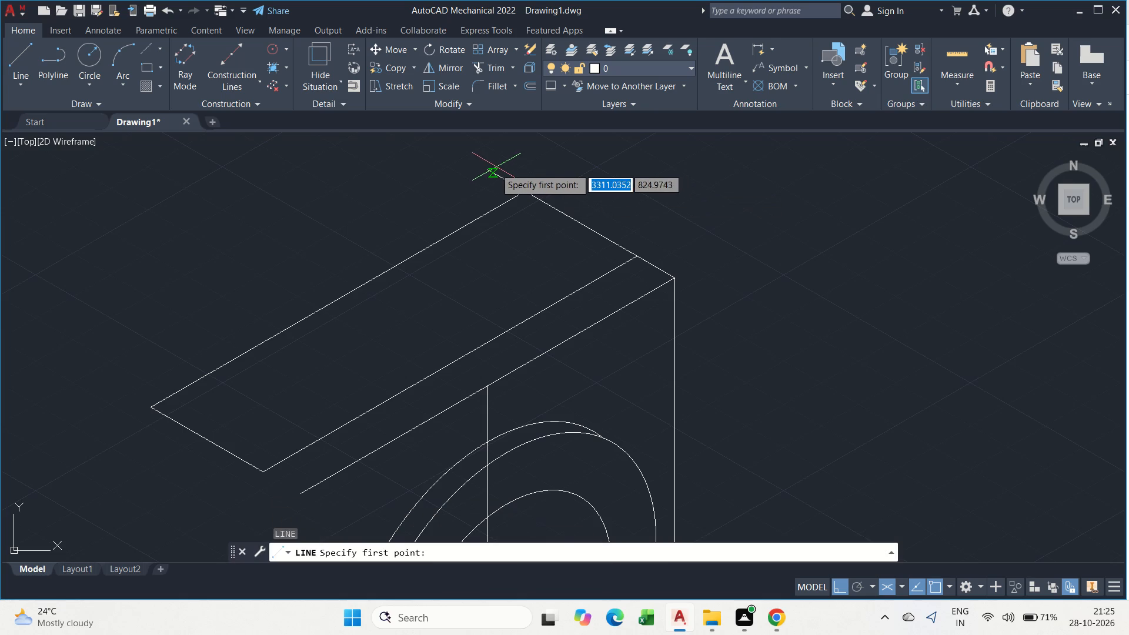
left_click(493, 171)
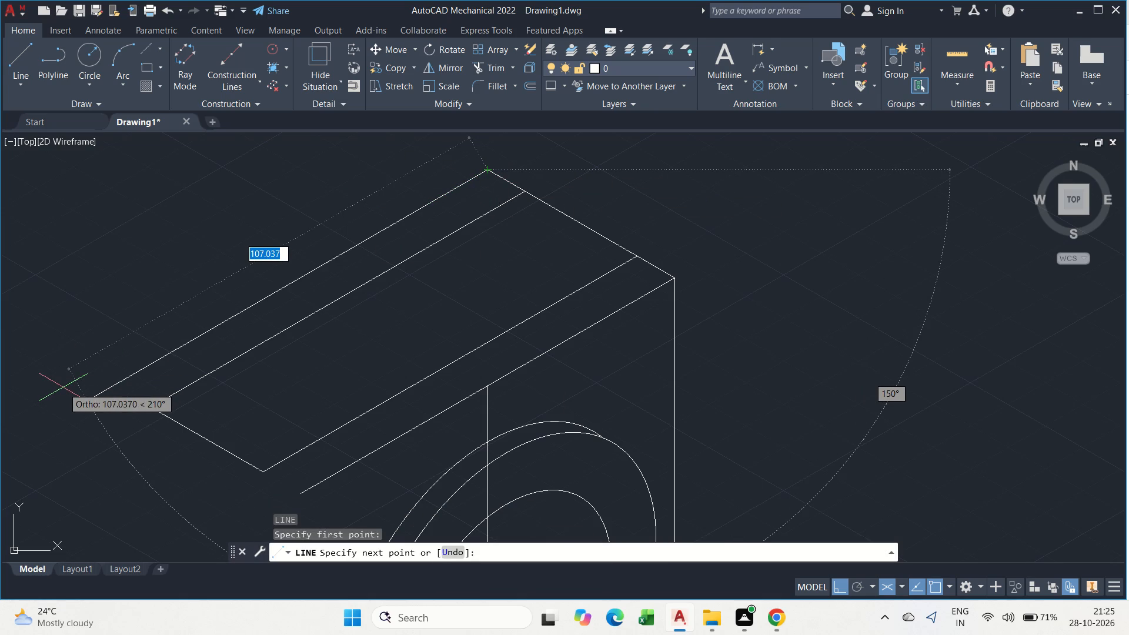
type("100")
key("Return")
key("Escape")
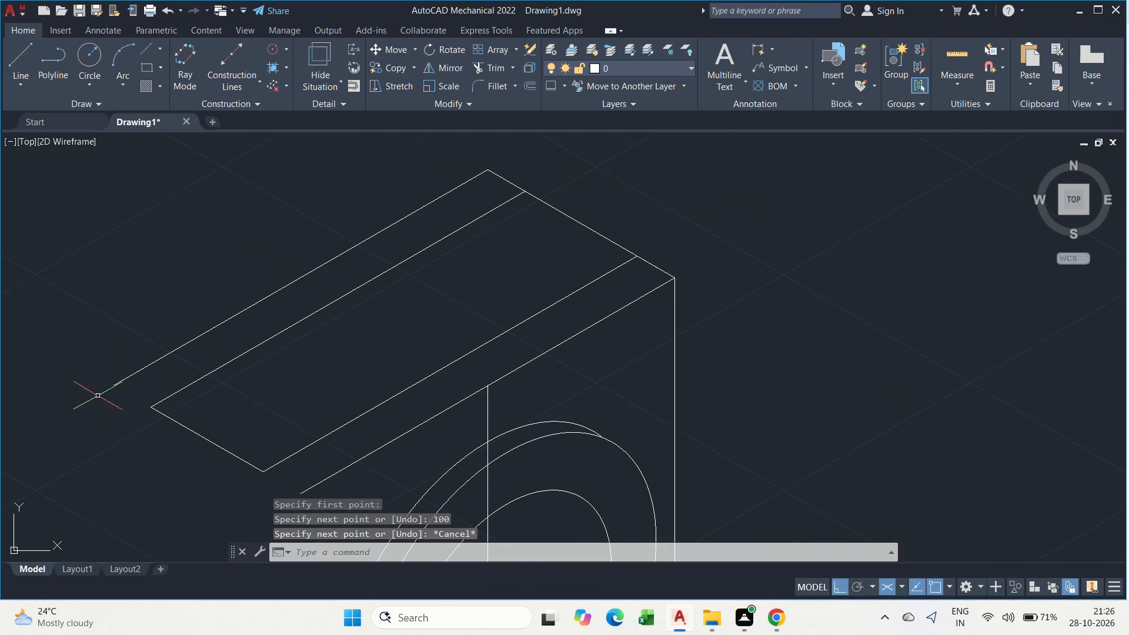
Draw a 30.5-unit line vertically down from the open end of the front face's top edge, in the Right isoplane.
scroll(130, 420, "down", 1)
middle_click_drag(142, 435, 227, 372)
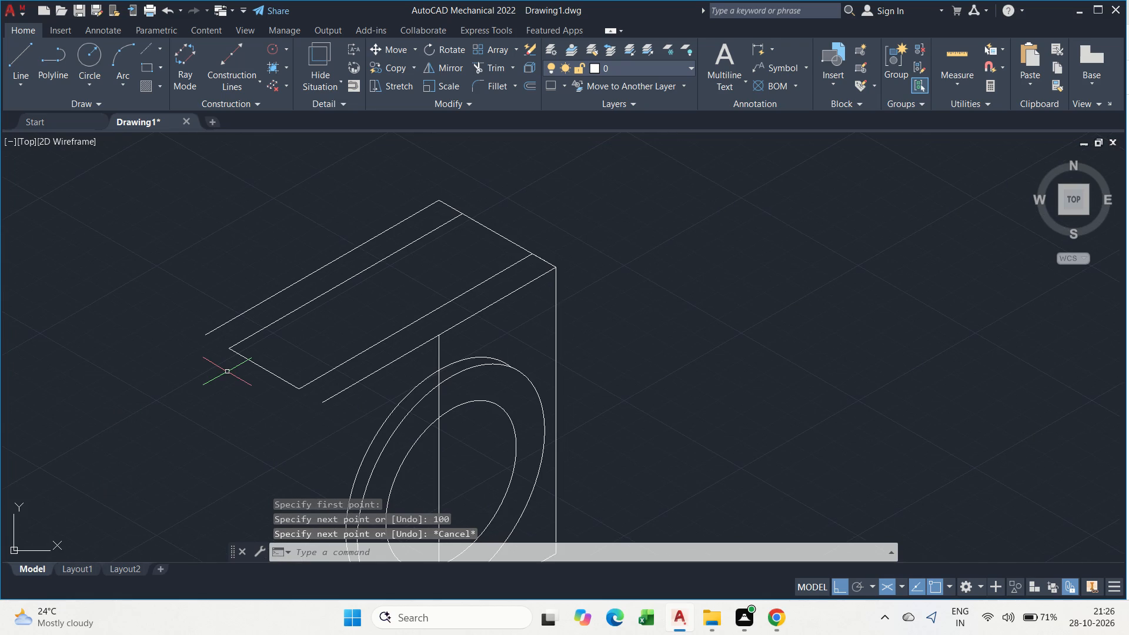
key("Escape")
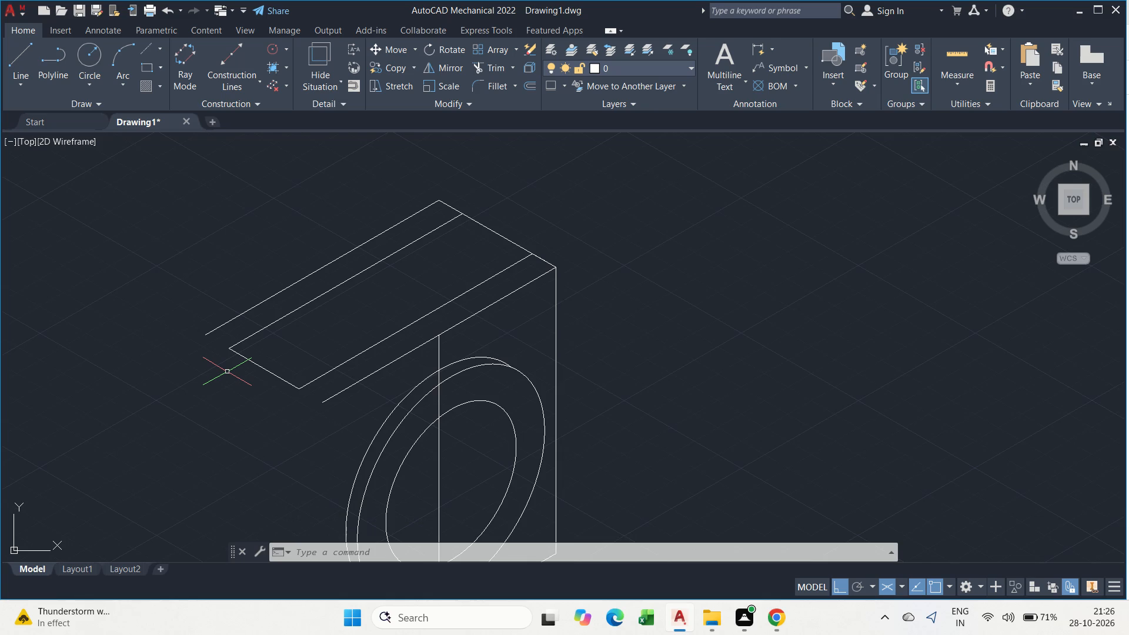
middle_click_drag(323, 416, 279, 353)
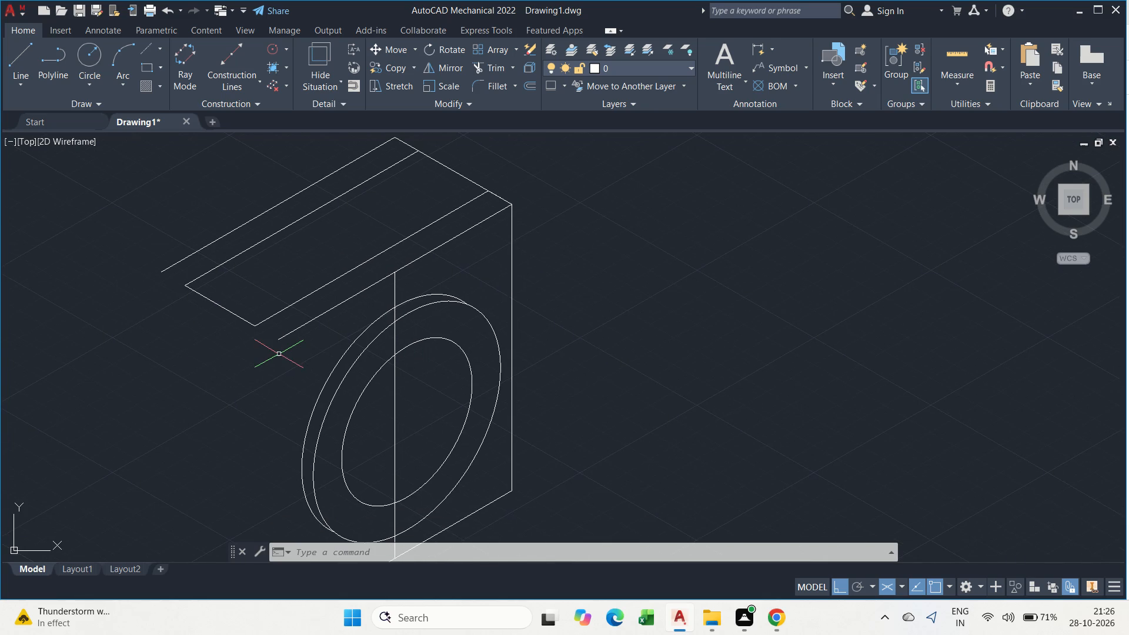
type("l")
key("space")
scroll(279, 354, "up", 3)
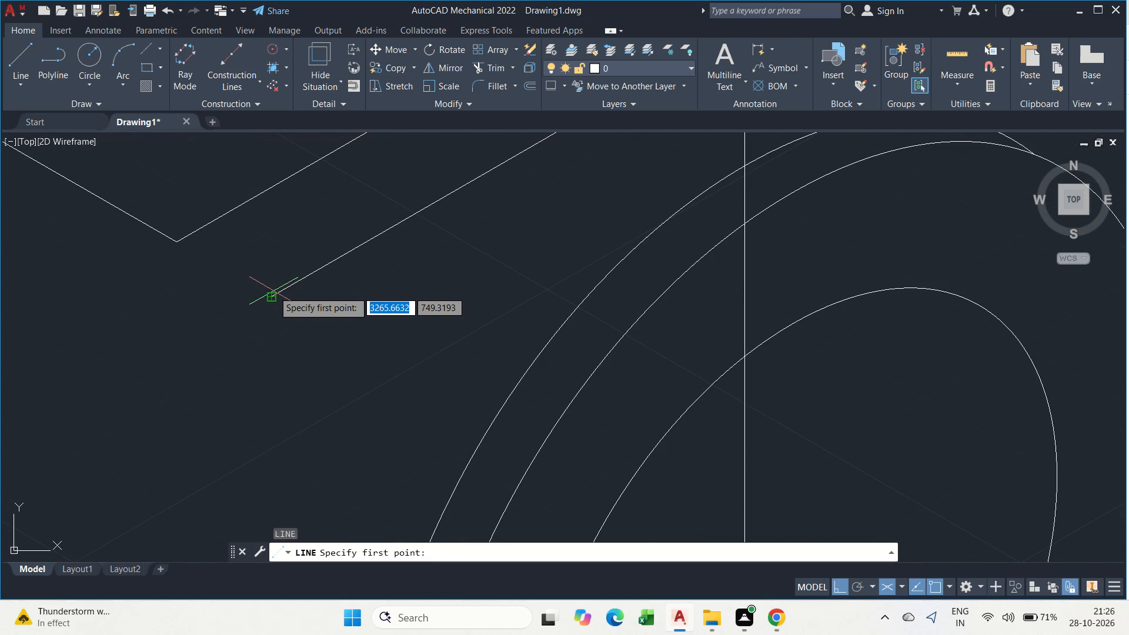
left_click_drag(270, 296, 269, 302)
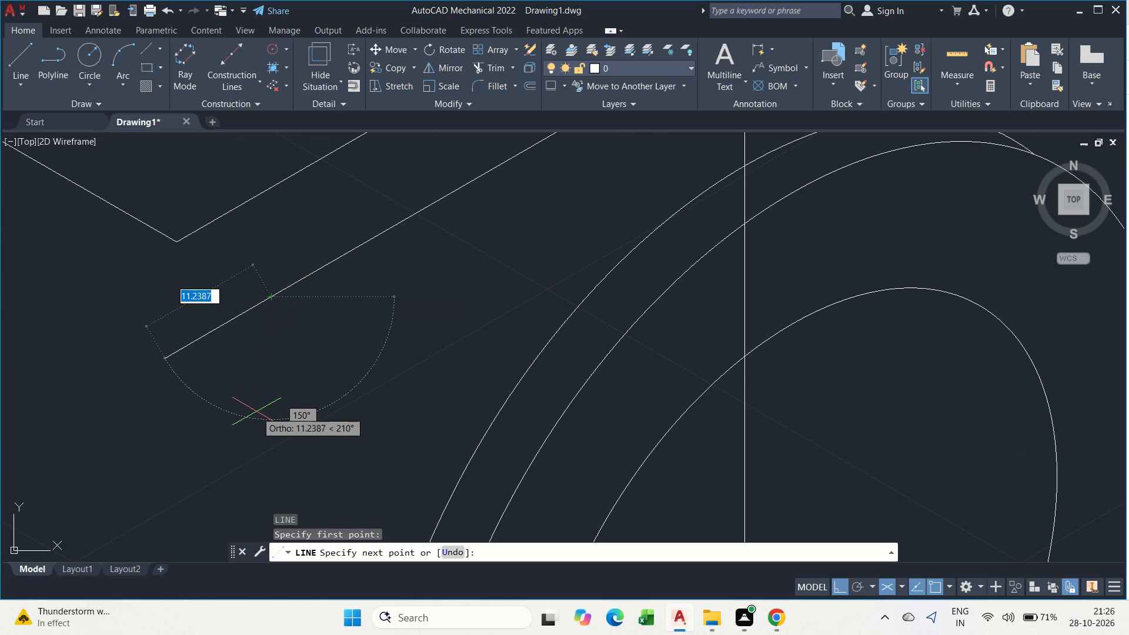
key("F5")
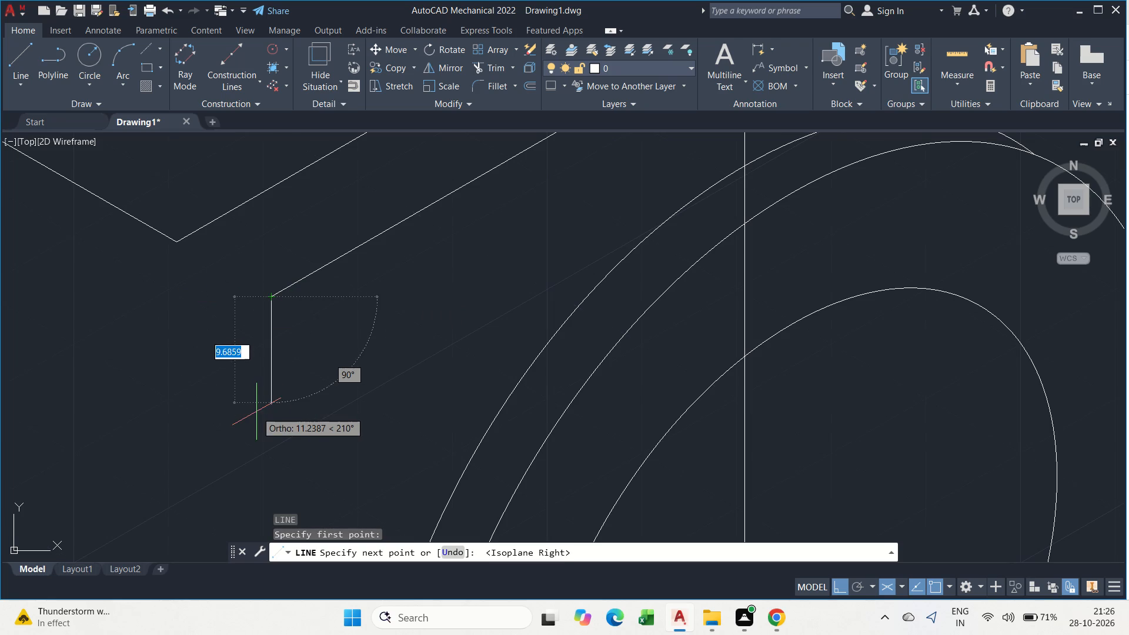
type("30.5")
key("Return")
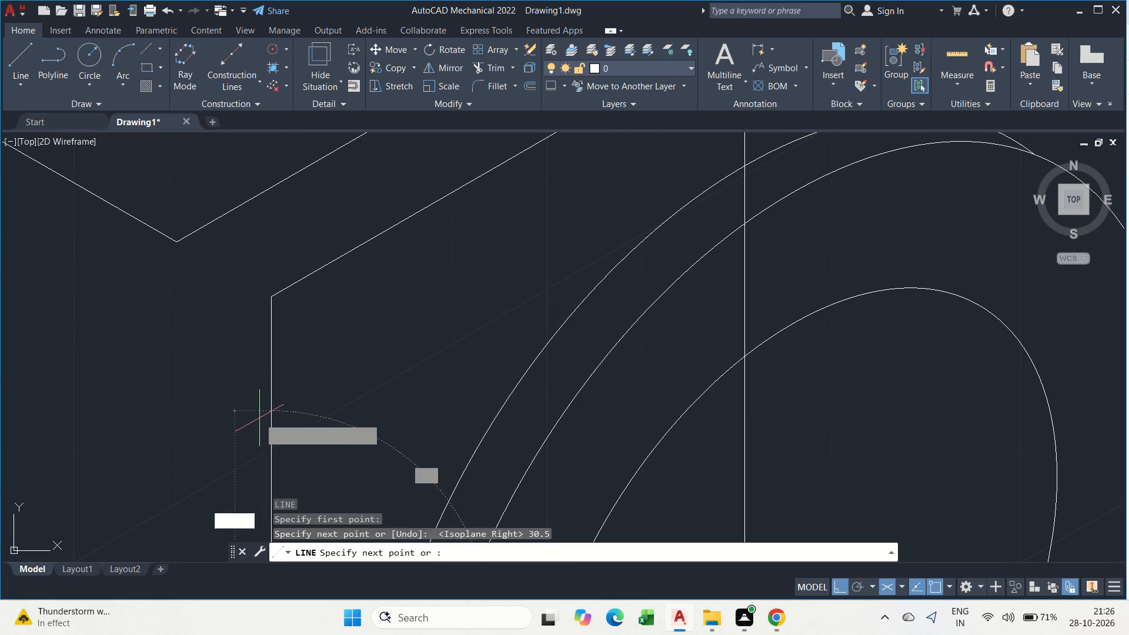
scroll(259, 422, "down", 2)
middle_click_drag(259, 422, 692, 200)
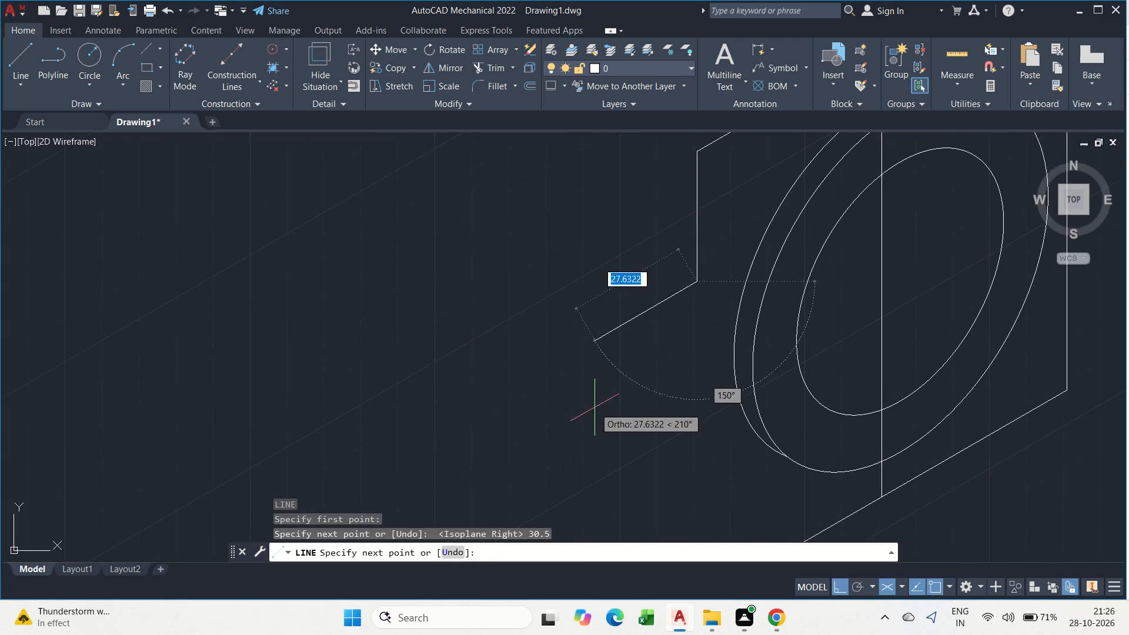
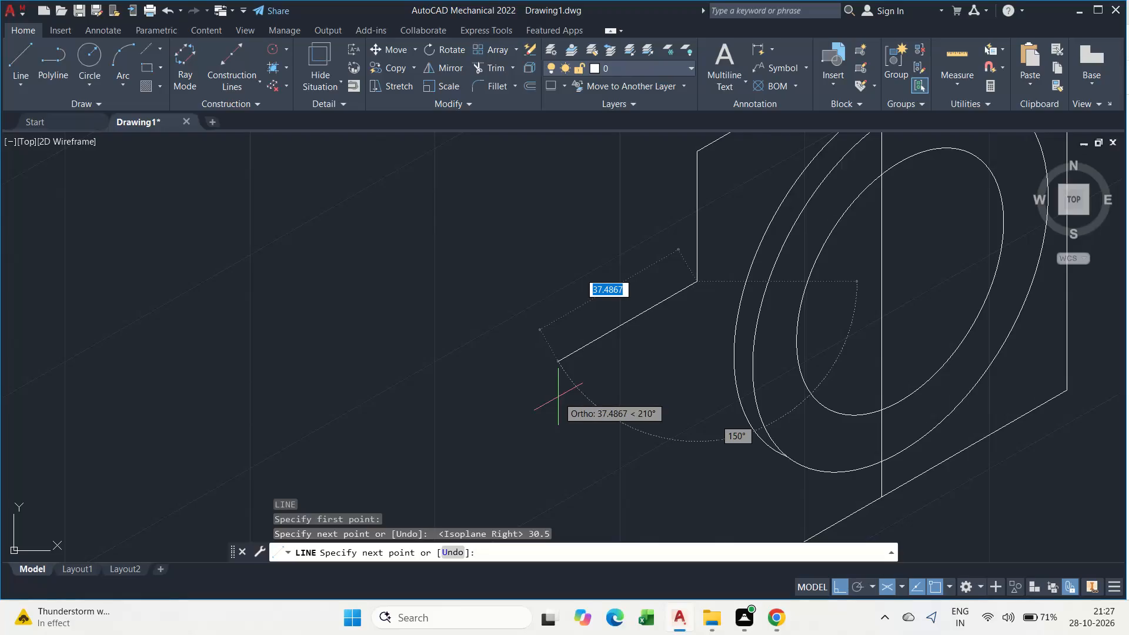
Draw a 10-unit line vertically down from the 30-unit edge's corner nearest the front face.
key("Escape")
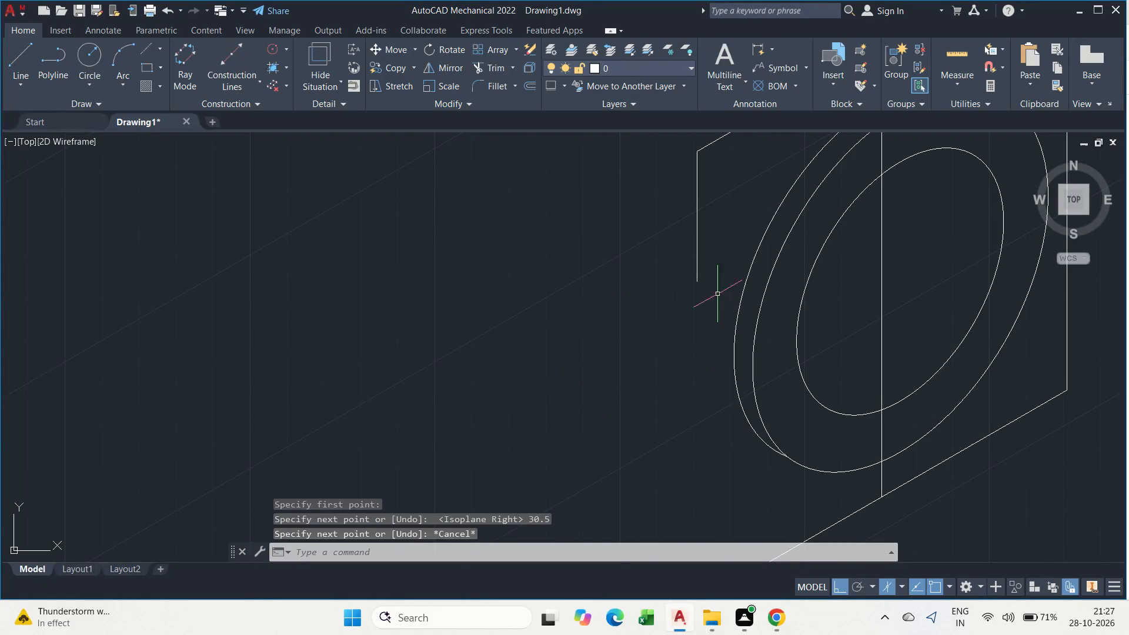
middle_click_drag(694, 258, 711, 440)
type("l")
key("space")
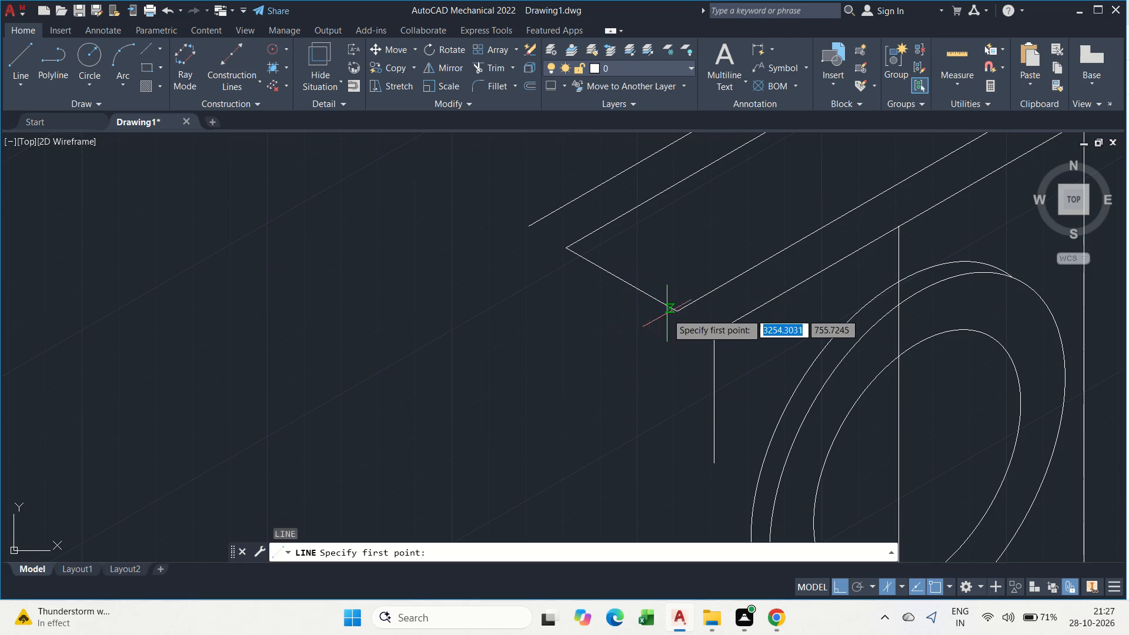
left_click_drag(674, 312, 674, 334)
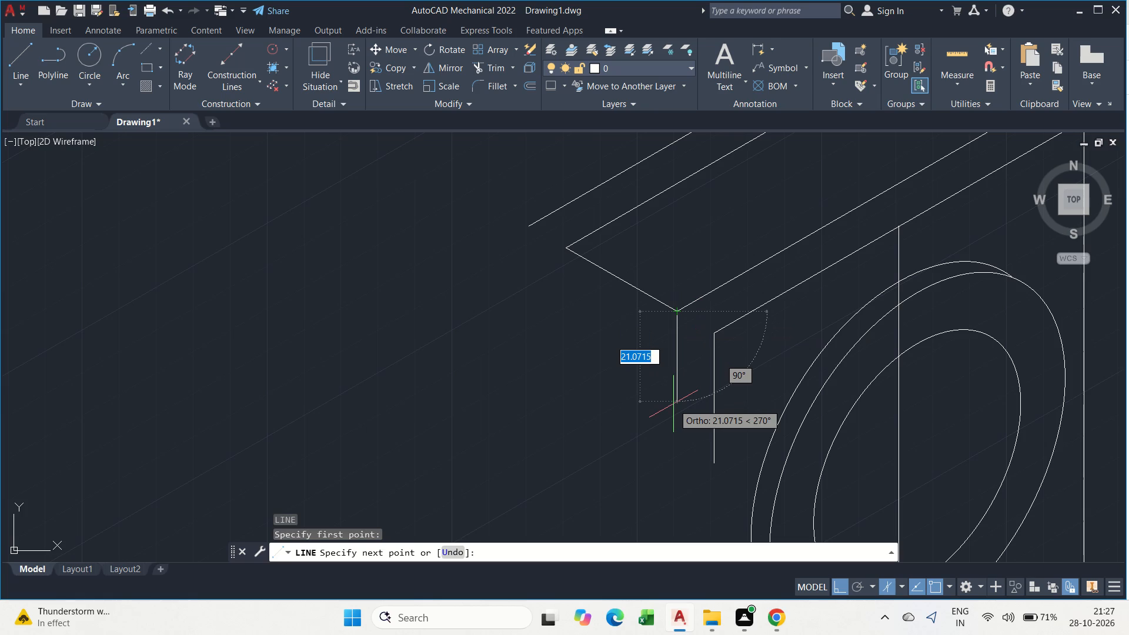
type("10")
key("Return")
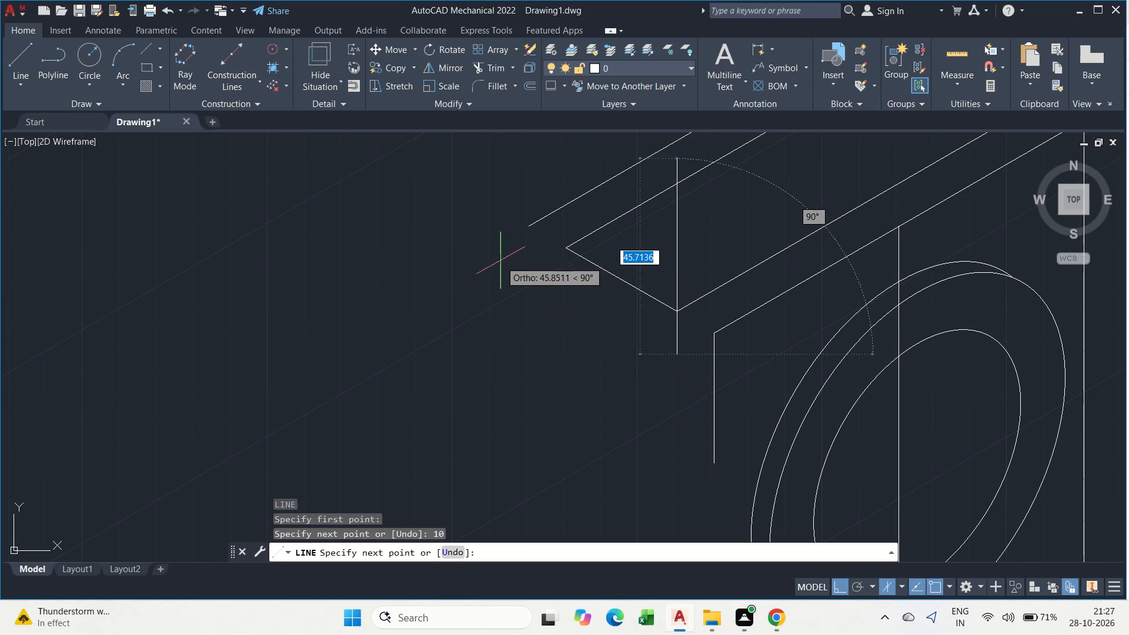
key("F5")
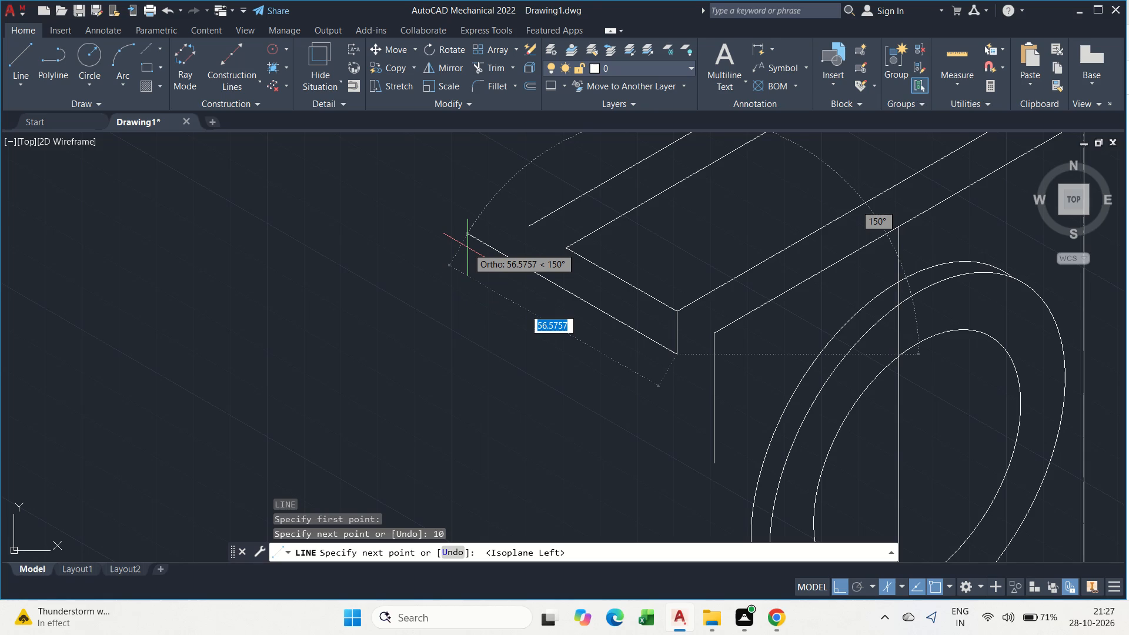
key("Escape")
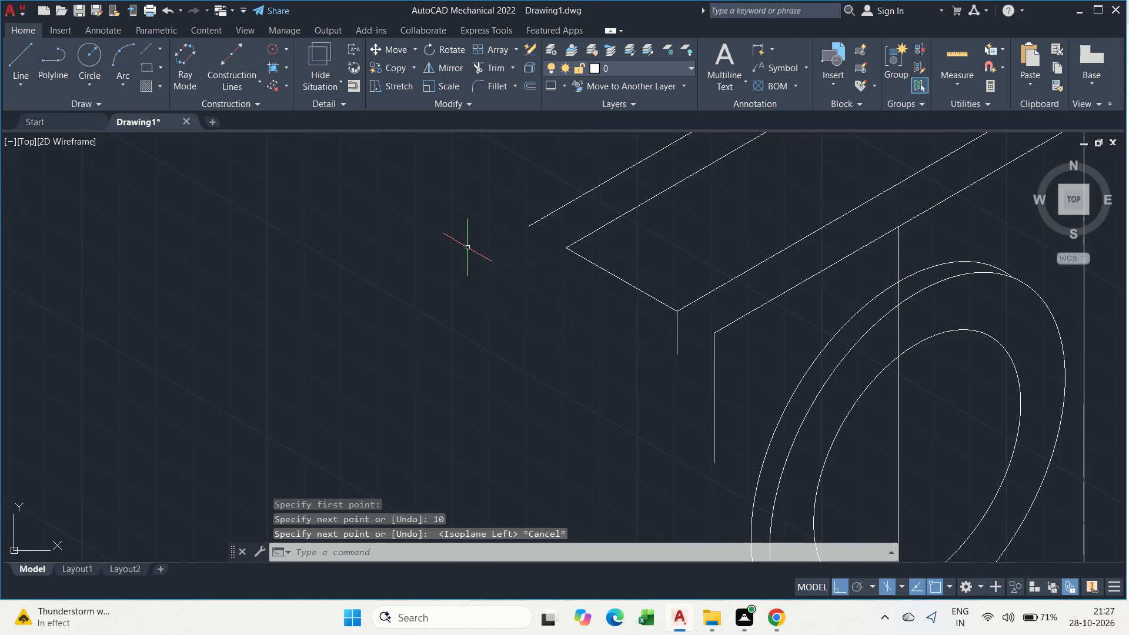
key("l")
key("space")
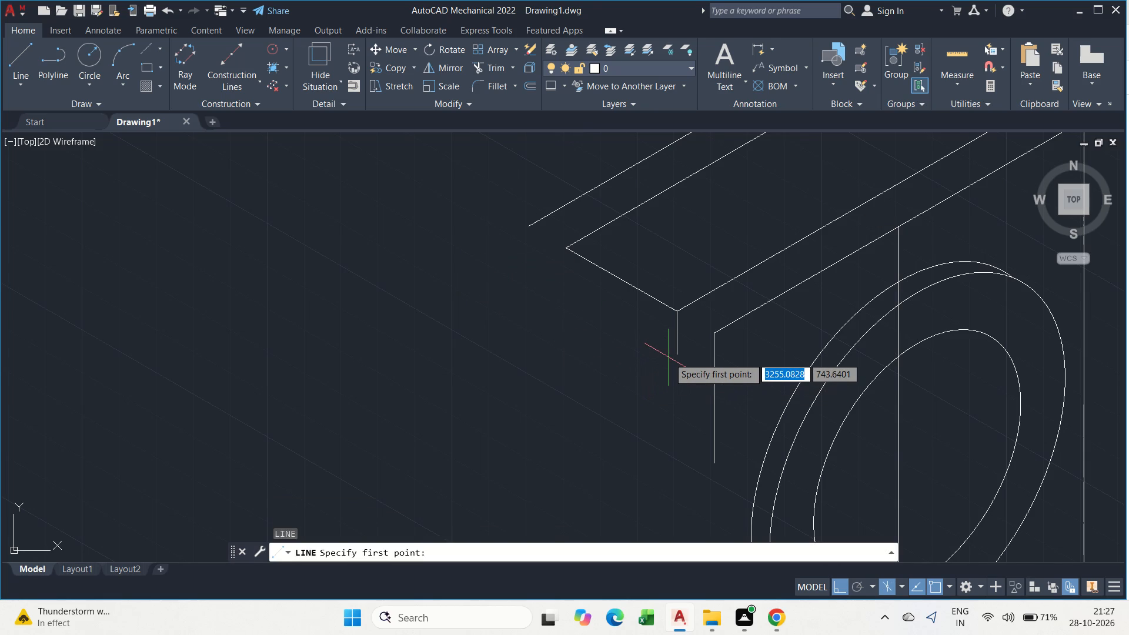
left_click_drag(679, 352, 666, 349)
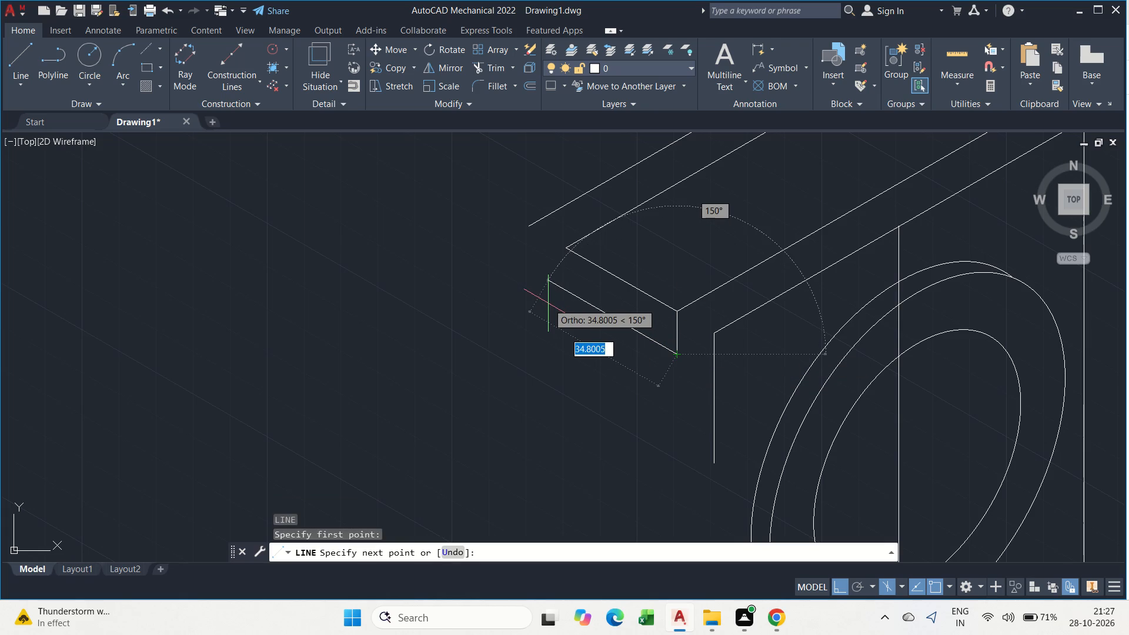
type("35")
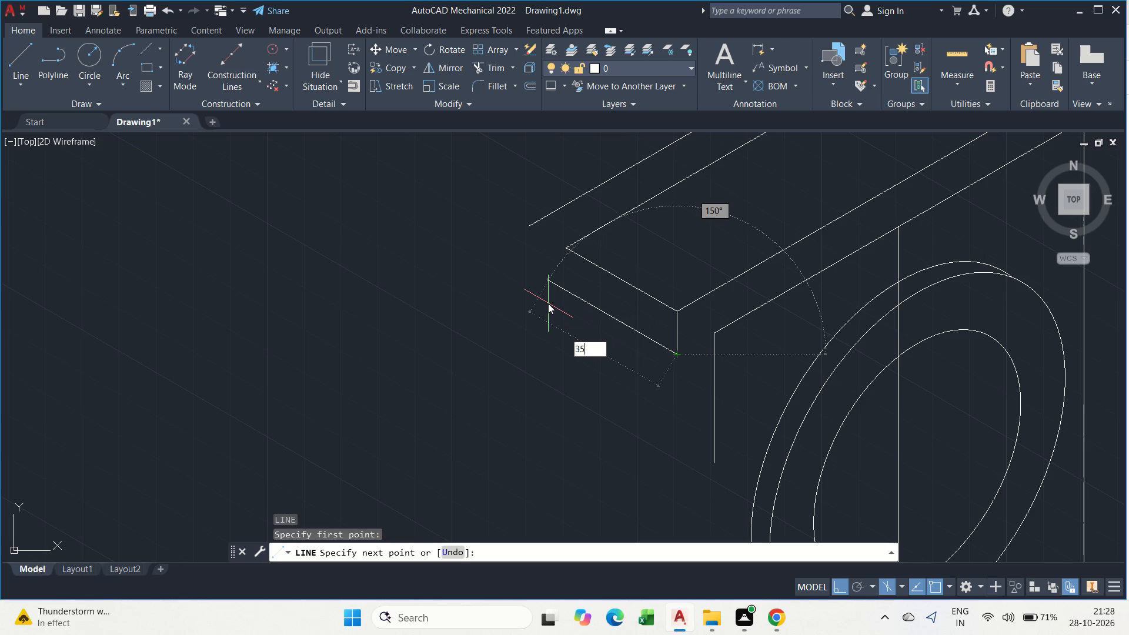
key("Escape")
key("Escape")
From the lower end of the 30.5-unit vertical, draw connected lines of 5 at 150° and 10 straight up.
key("l")
key("space")
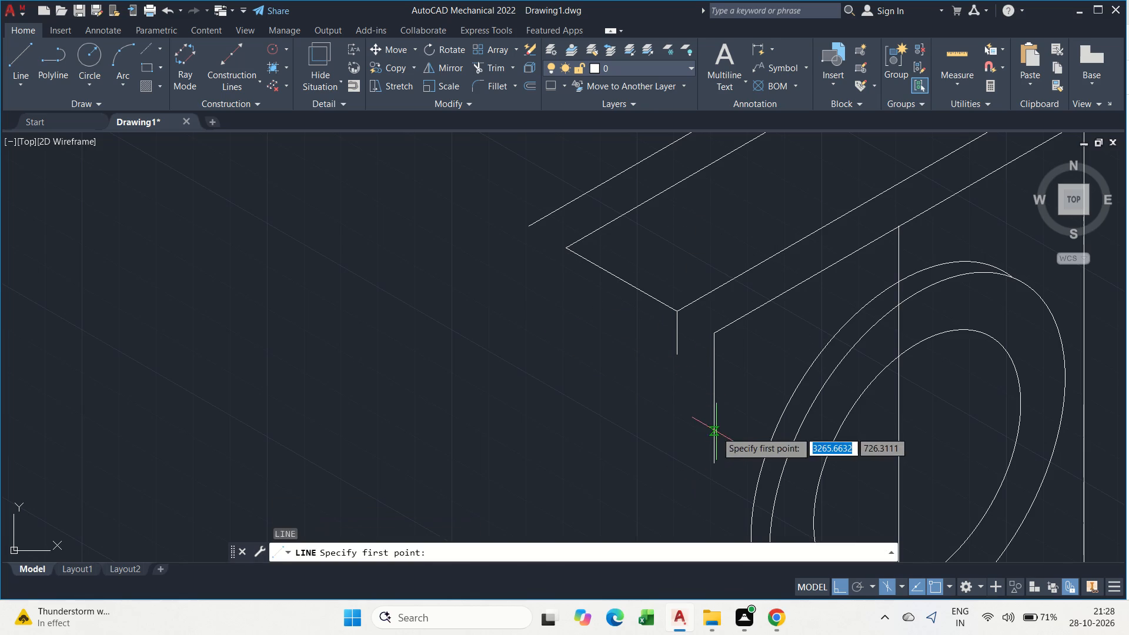
left_click(712, 464)
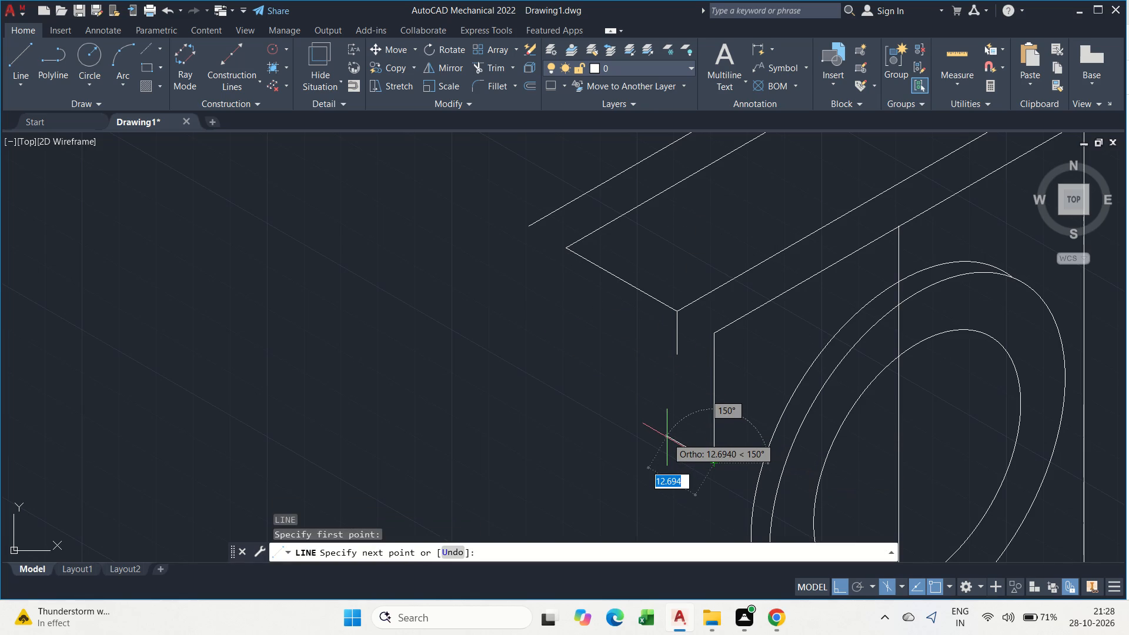
key("5")
key("Return")
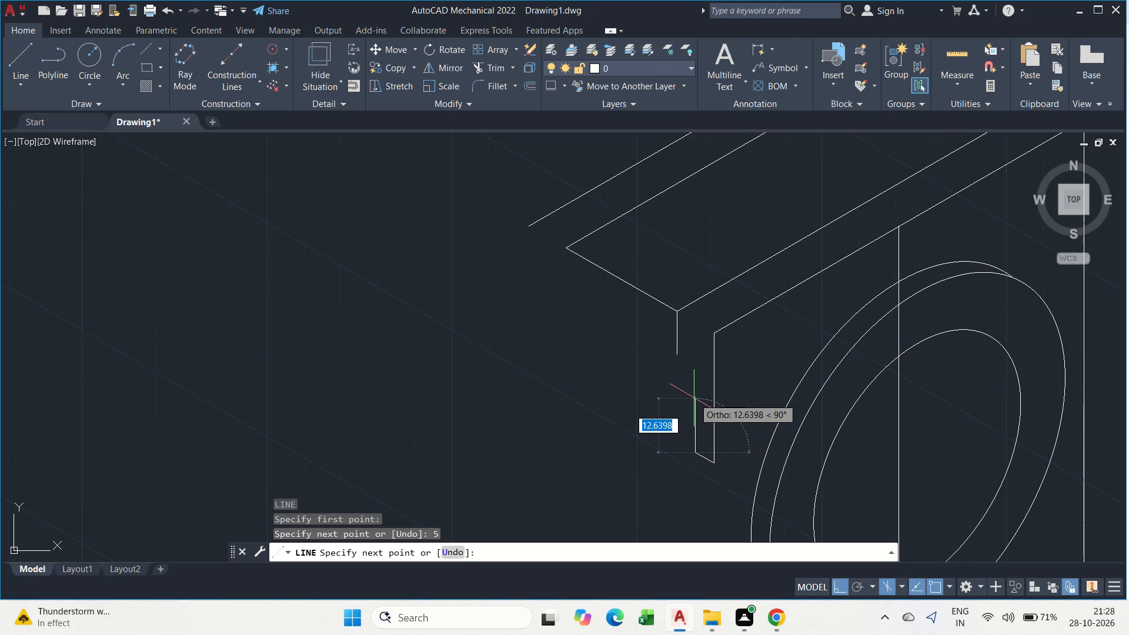
type("10")
key("Return")
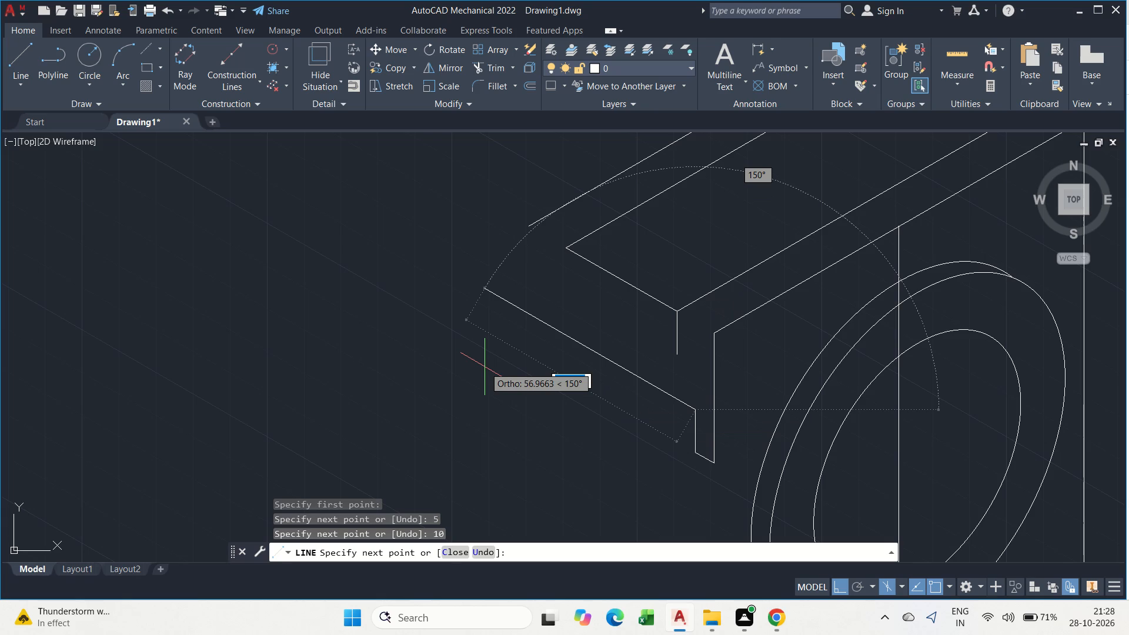
Continue from the top of the 10-unit rise with a closed 40 by 40 isometric square: 40 at 150°, 40 at 210°, 40 parallel to the first, then back.
type("40")
key("Return")
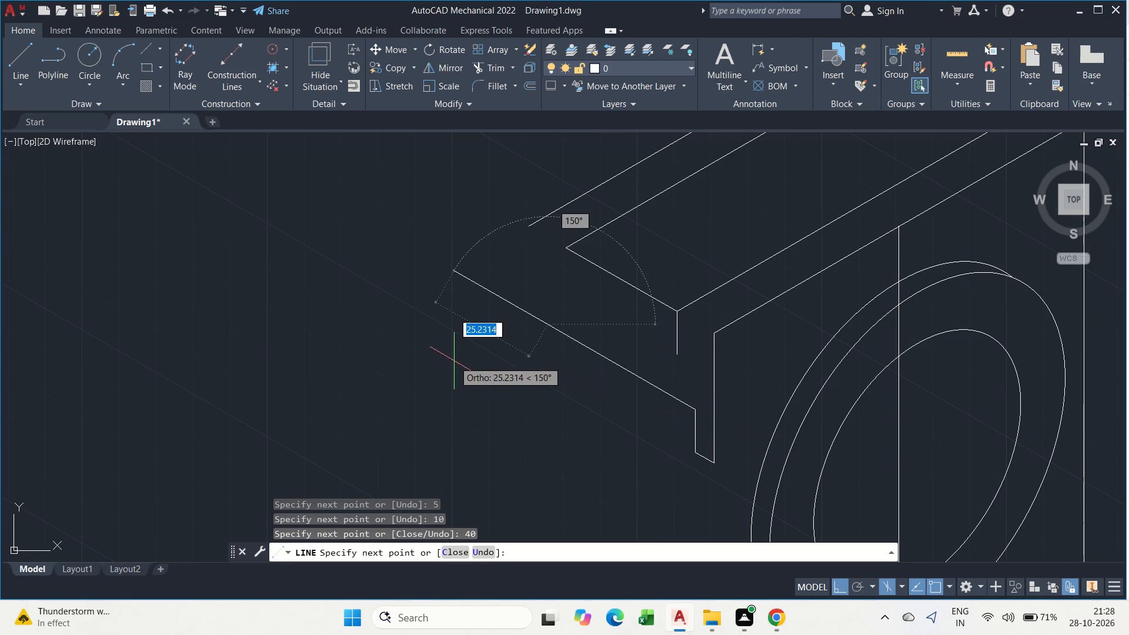
key("F5")
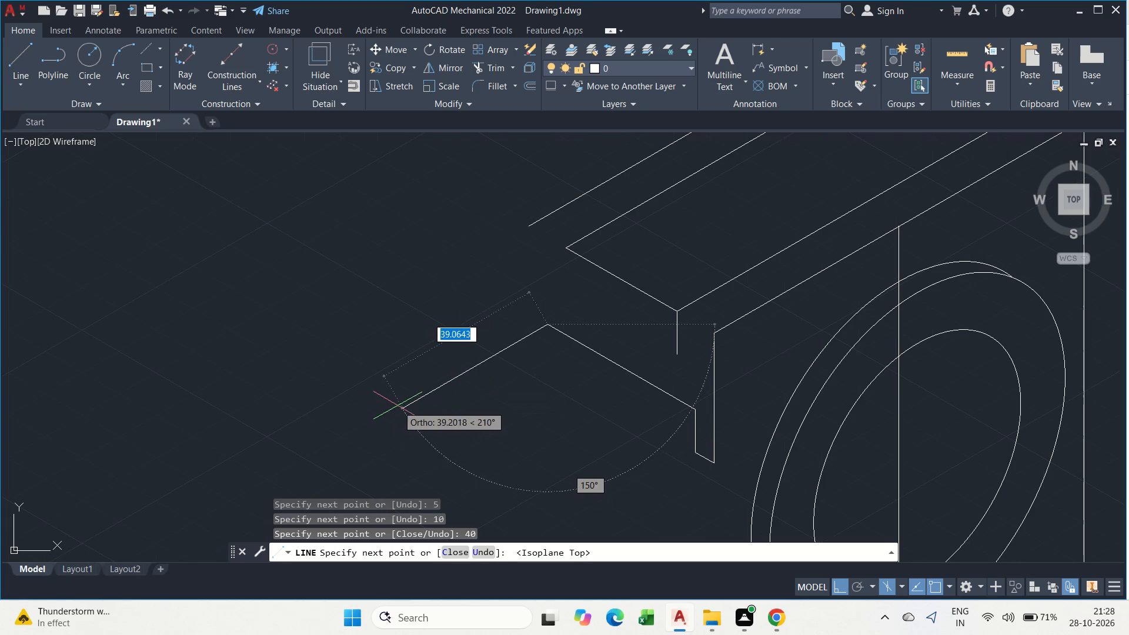
type("40")
key("Return")
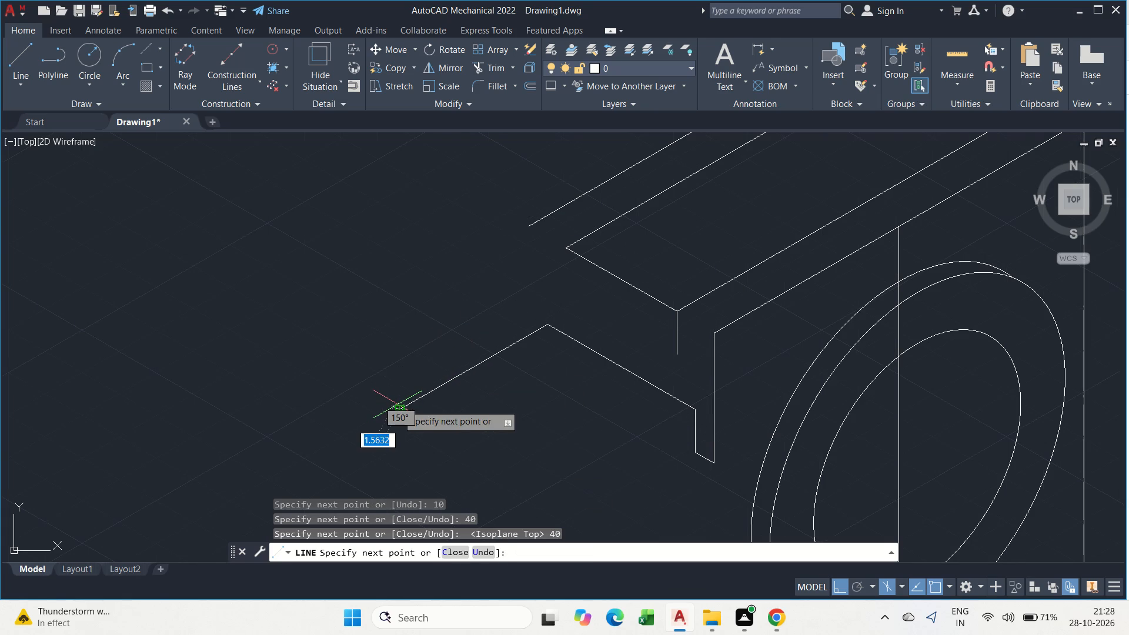
type("40")
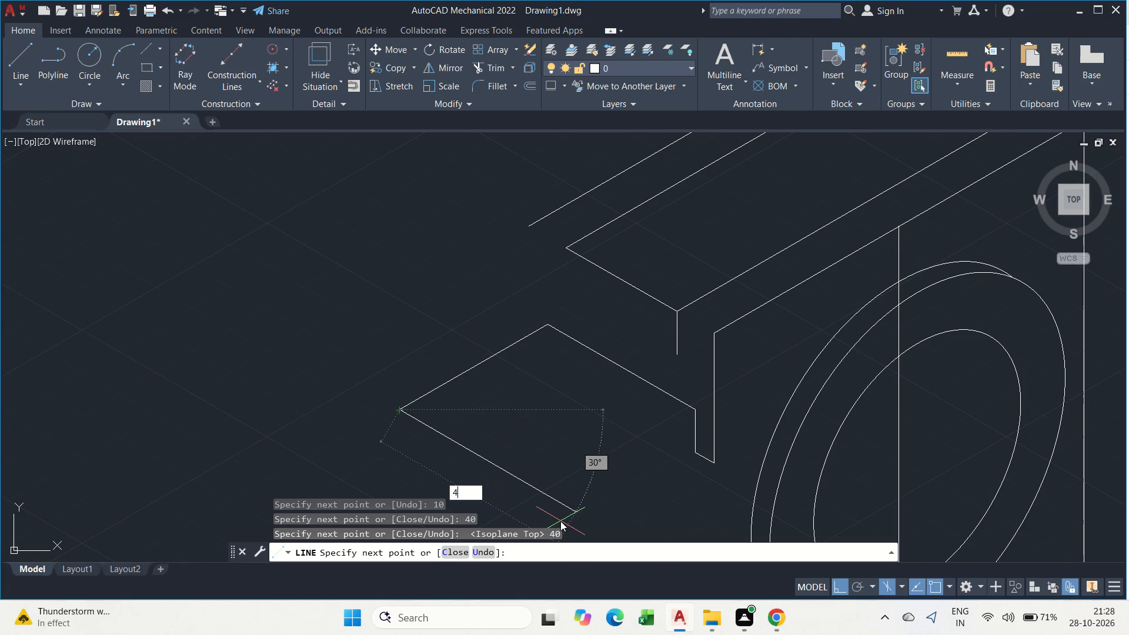
key("Return")
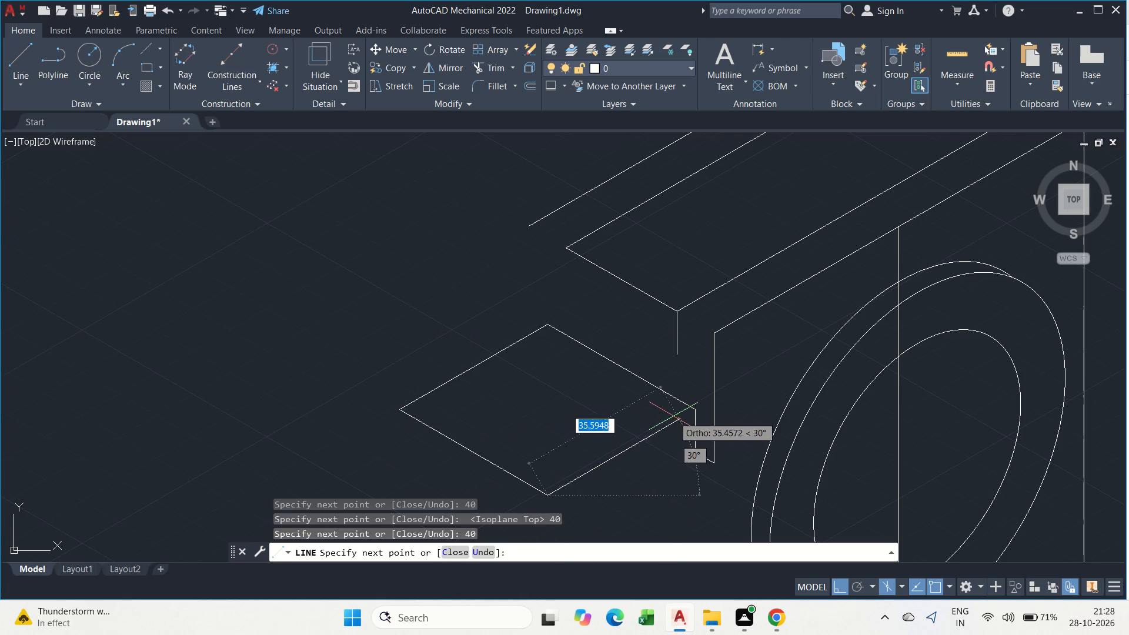
left_click(693, 410)
key("Escape")
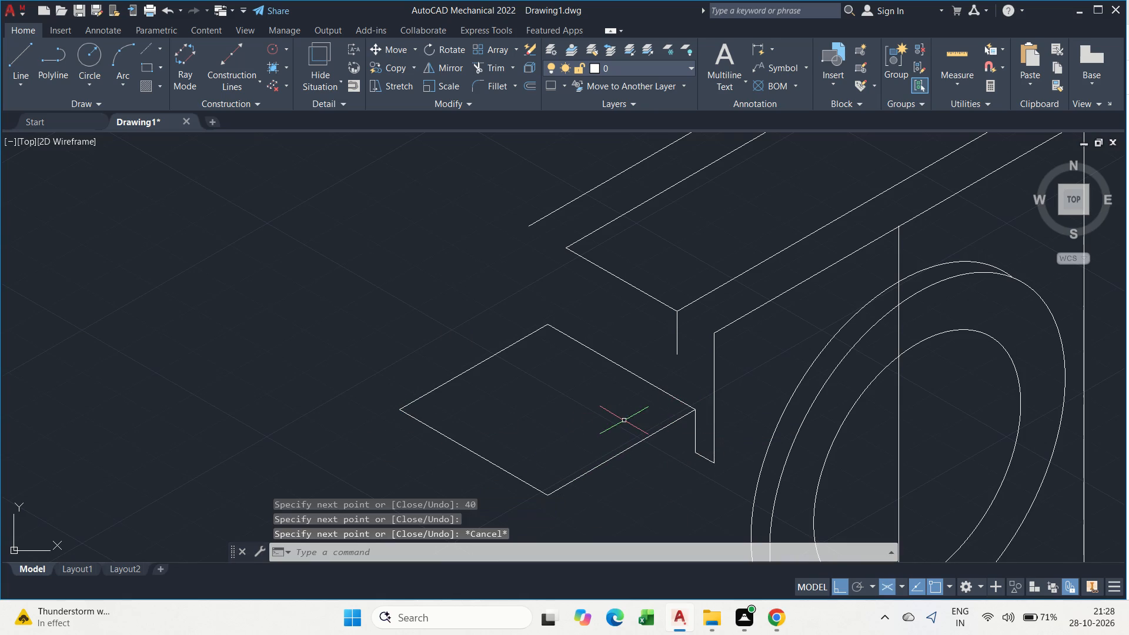
Draw a vertical line in the Right isoplane from the open end of the rear 100-unit edge down past the 40-unit square's back edge.
type("l")
key("space")
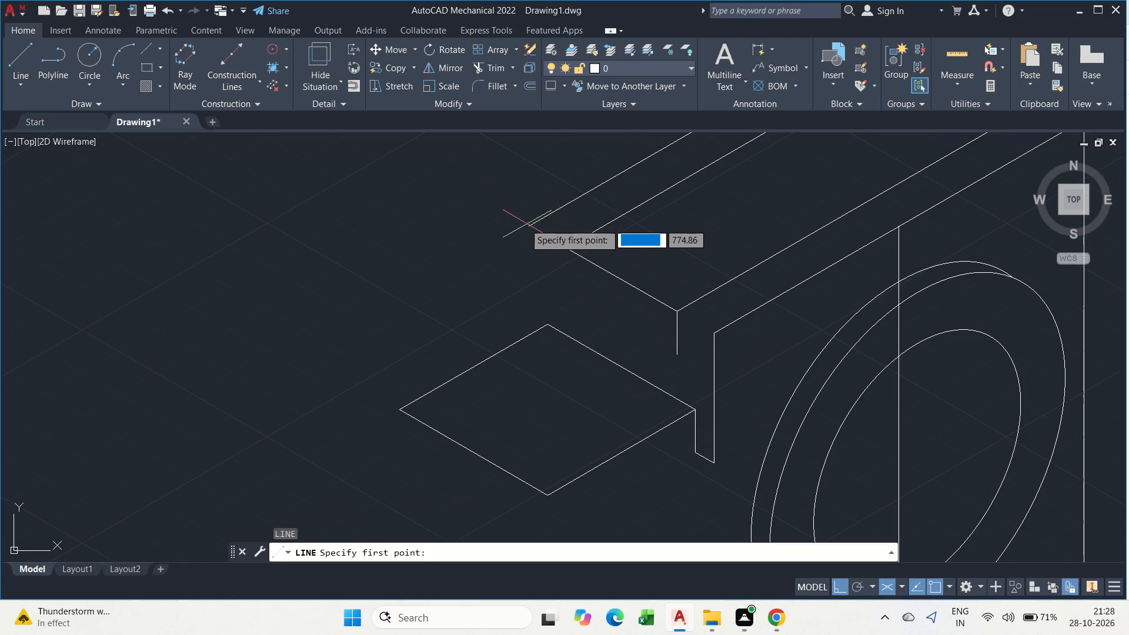
left_click_drag(526, 229, 533, 256)
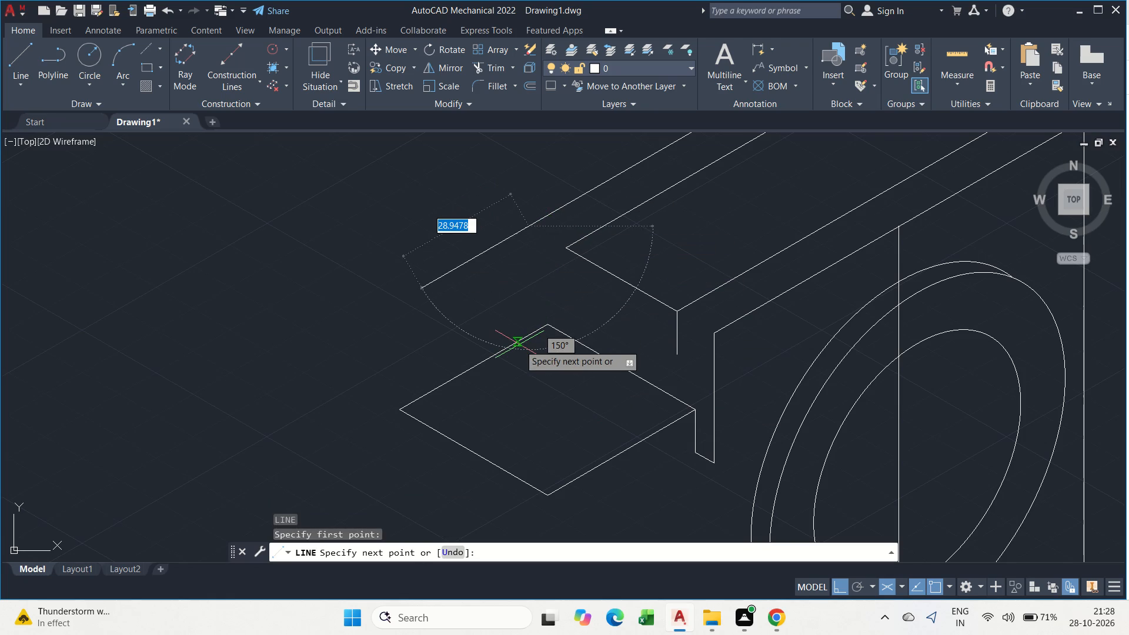
key("F5")
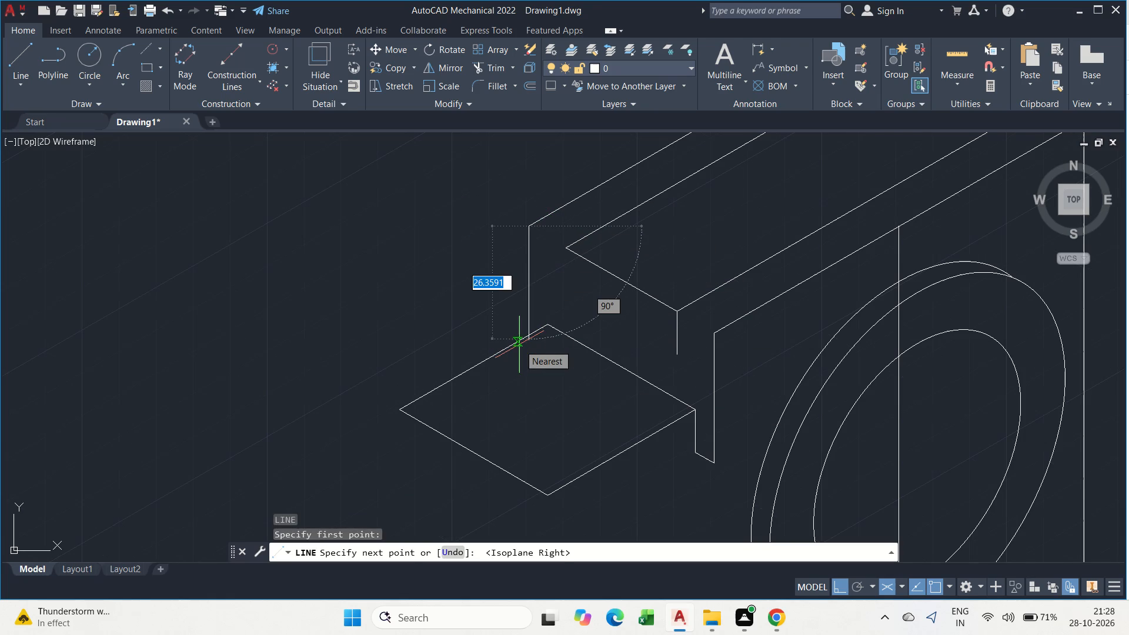
scroll(520, 342, "up", 2)
left_click(545, 464)
key("Escape")
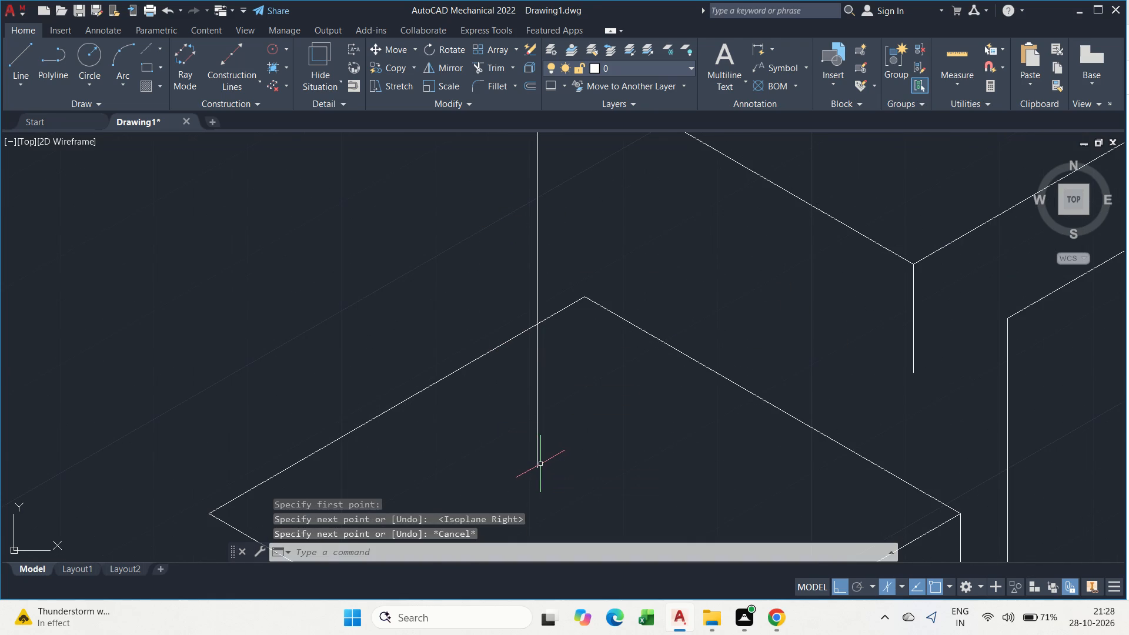
Trim the rear vertical line's overhang inside the 40-unit square.
type("tr")
key("space")
left_click_drag(590, 416, 586, 416)
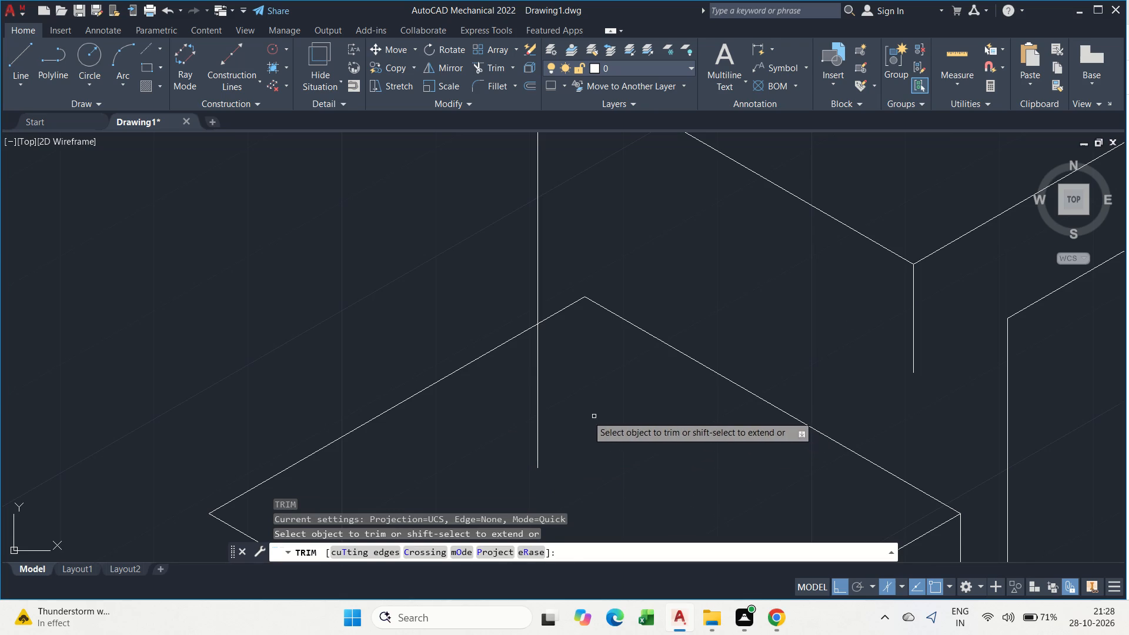
left_click_drag(586, 416, 509, 454)
key("Escape")
Draw a 10-unit line down from the 30-unit edge's far corner and connect it to the lower end of the other 10-unit vertical.
scroll(575, 391, "down", 2)
middle_click_drag(586, 399, 546, 365)
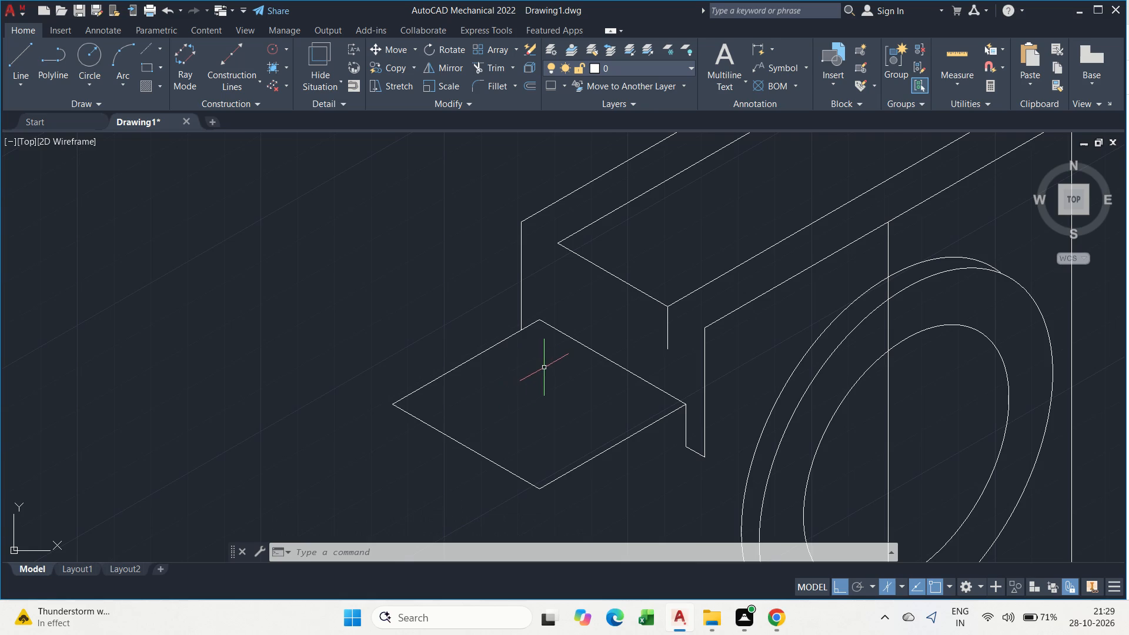
key("Escape")
type("l")
key("space")
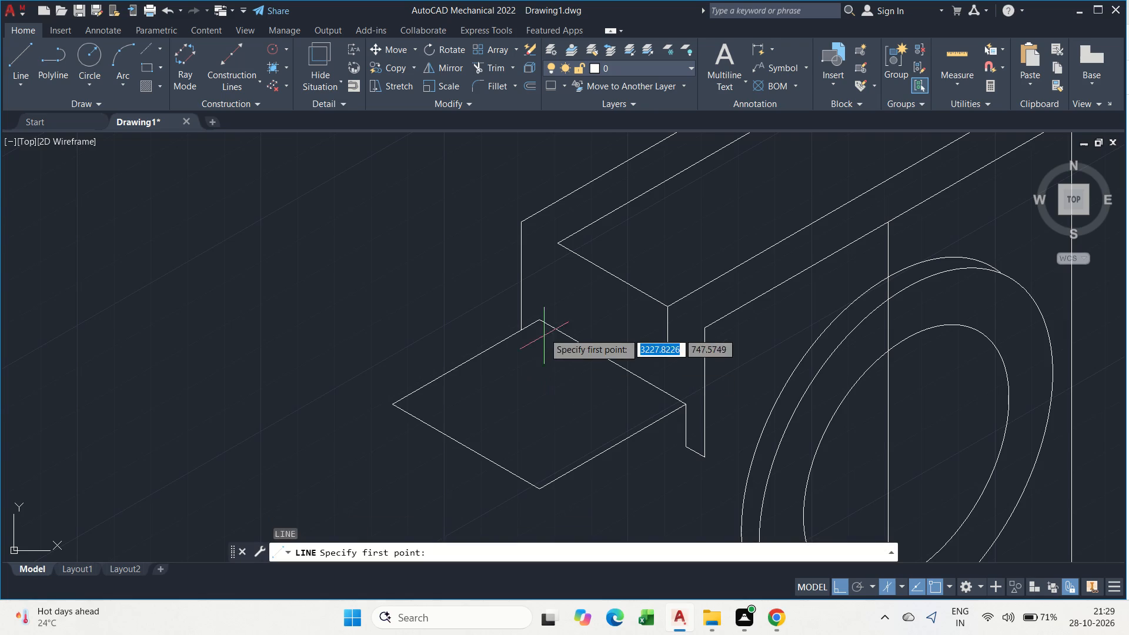
left_click_drag(555, 245, 554, 254)
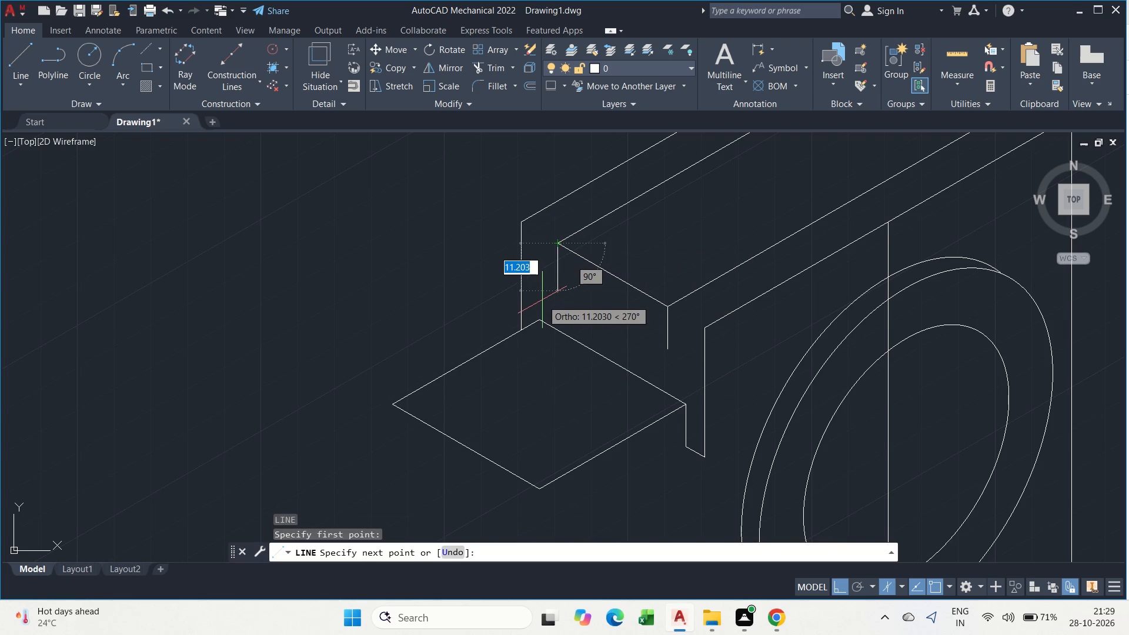
type("10")
key("Return")
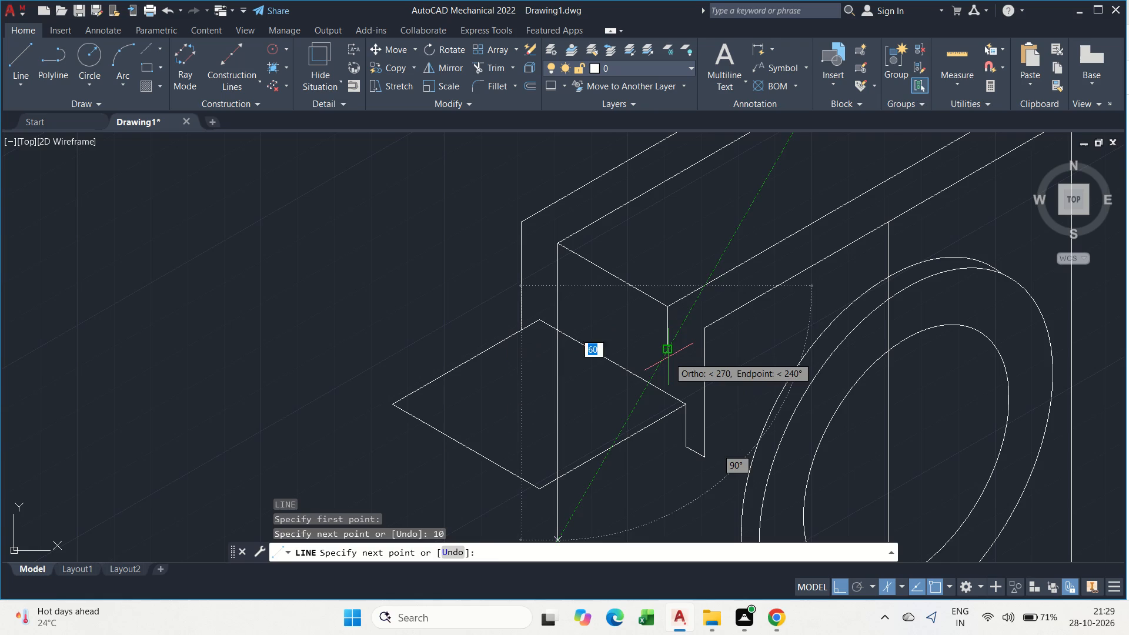
left_click(669, 356)
key("Escape")
Trim away the 30-unit upper edge between the two 10-unit verticals to open the slot.
type("tr")
key("space")
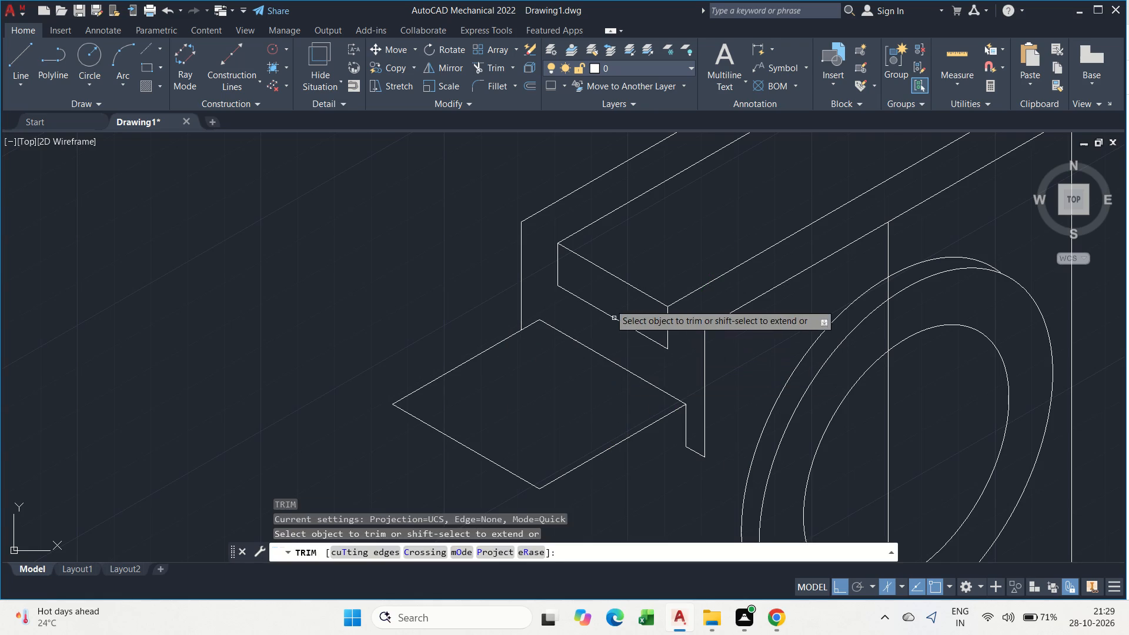
left_click_drag(633, 273, 626, 293)
middle_click(653, 388)
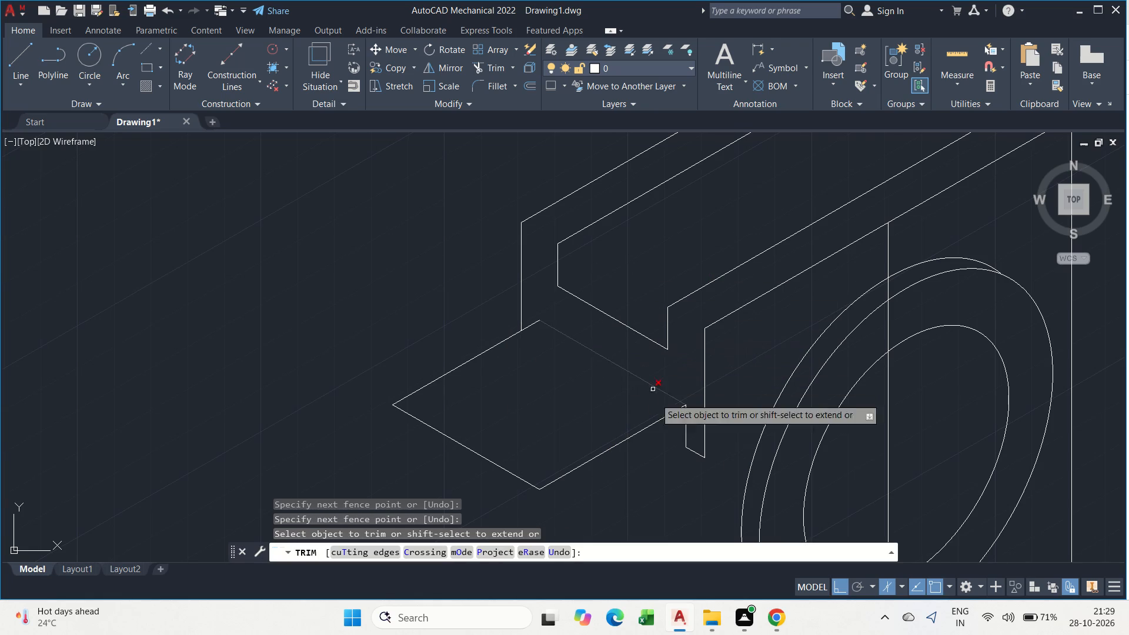
key("Escape")
Draw a line at 30° from the lower end of the 30.5-unit vertical, crossing the two outer ellipses and ending before the inner one.
middle_click_drag(691, 453, 639, 385)
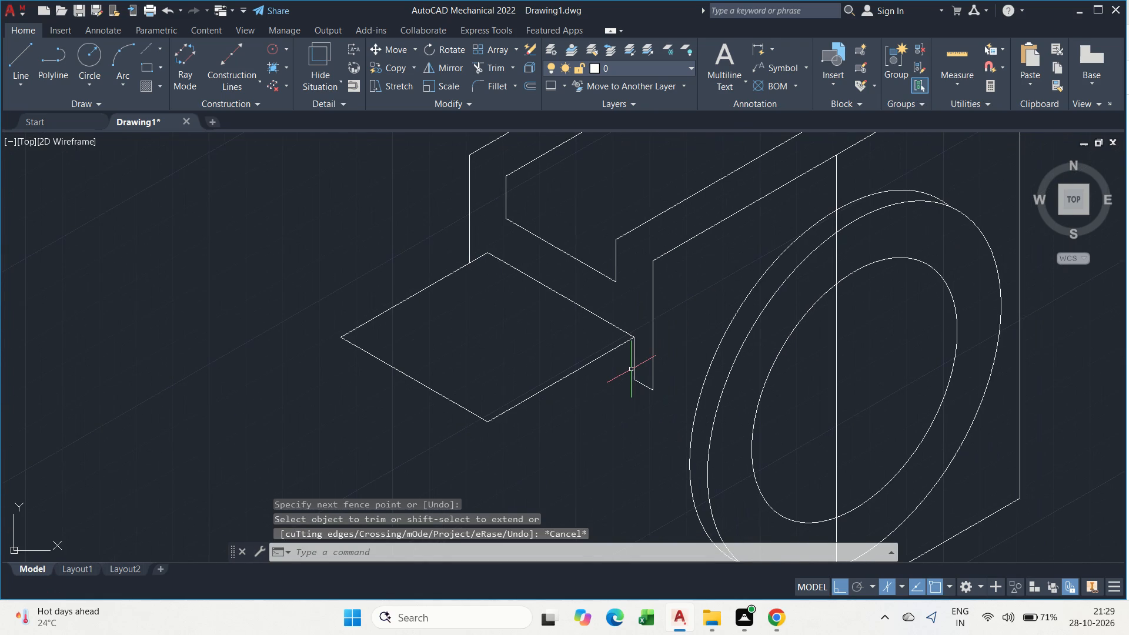
middle_click_drag(631, 369, 603, 321)
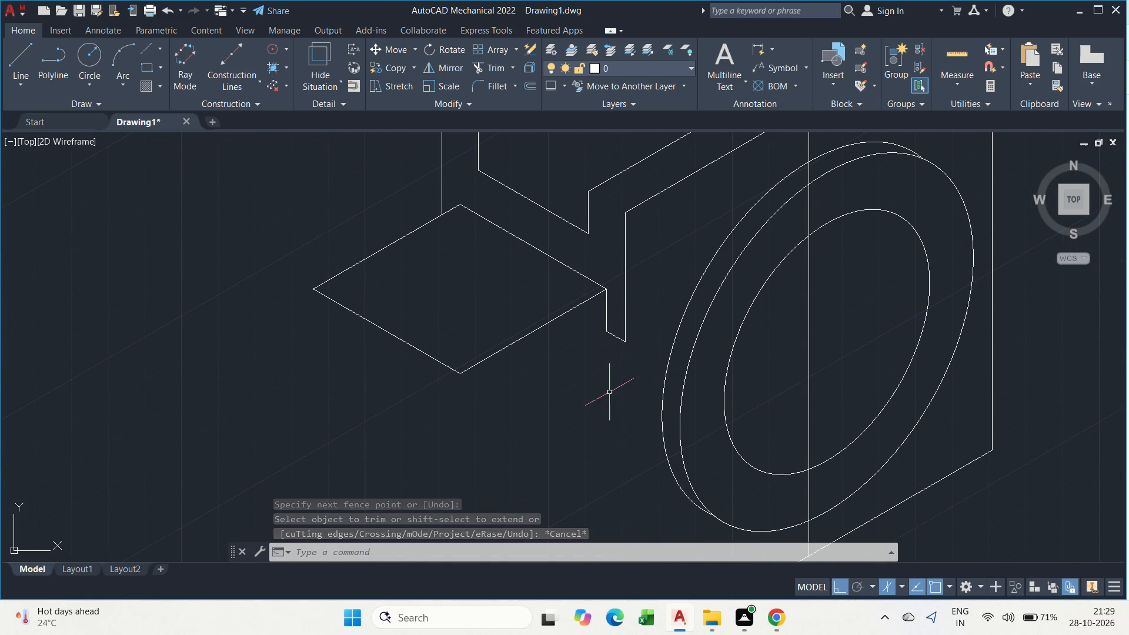
type("l")
key("space")
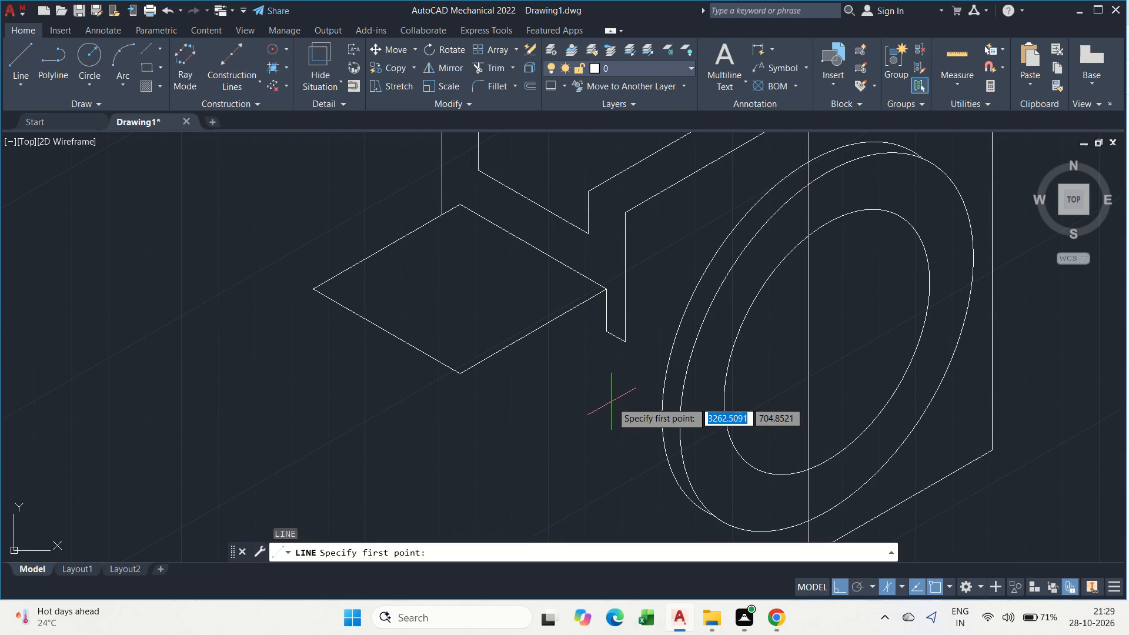
left_click(627, 346)
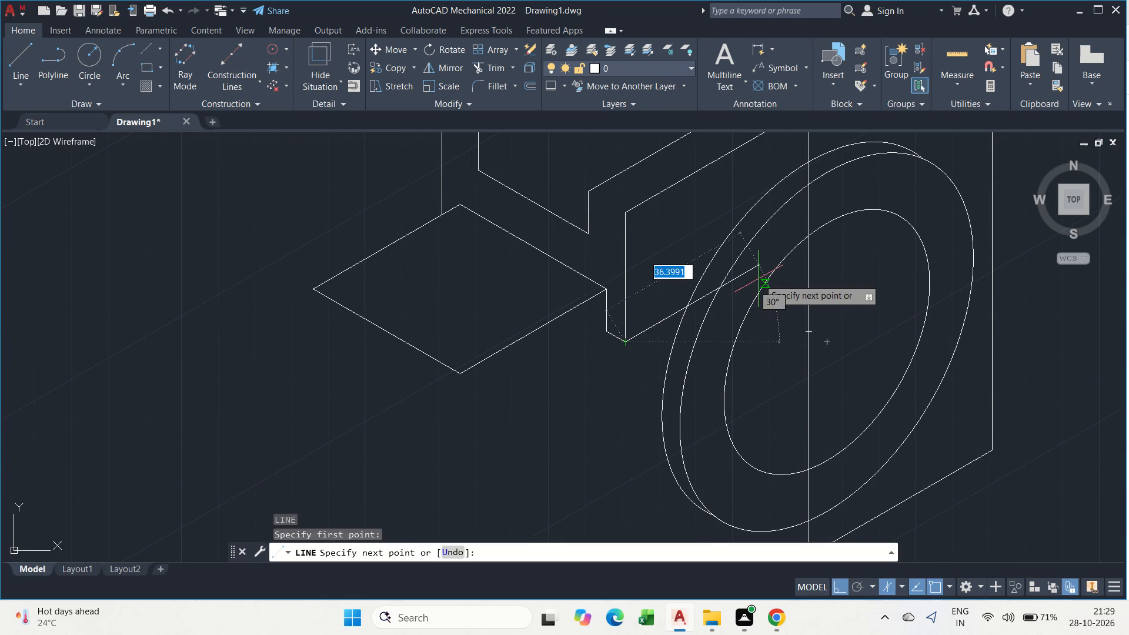
scroll(759, 279, "up", 3)
left_click(770, 247)
key("Escape")
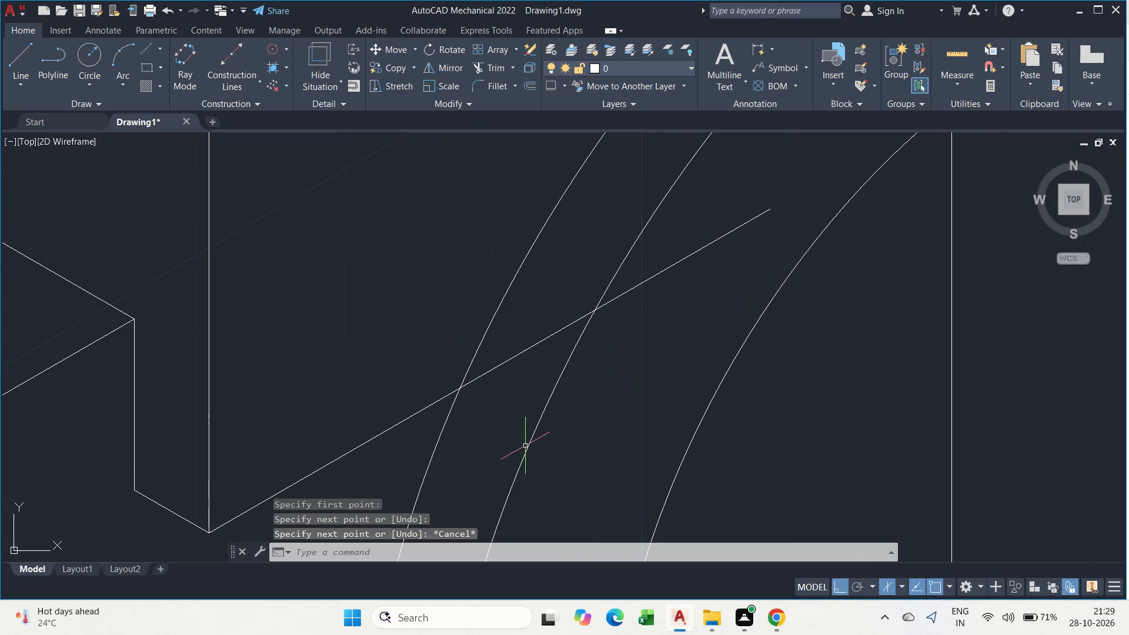
Trim the 30° line back to the outermost ellipse and erase its leftover piece inside the ring.
type("tr")
key("space")
left_click(517, 349)
left_click(517, 353)
left_click(516, 363)
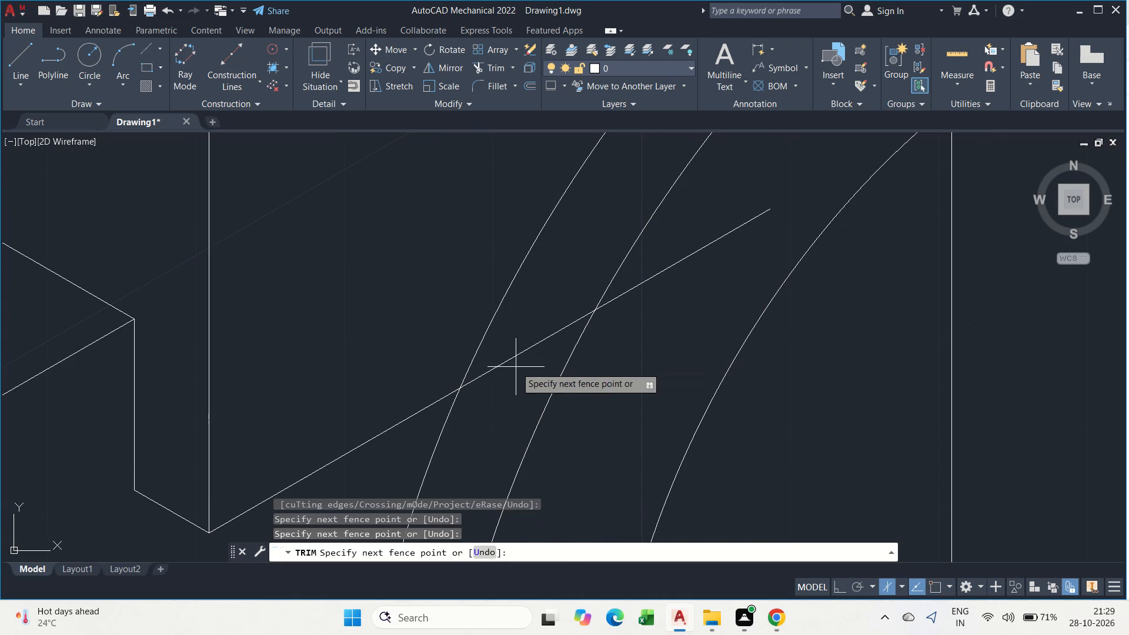
left_click_drag(514, 352, 512, 335)
left_click(512, 329)
key("Escape")
left_click(680, 299)
left_click(665, 266)
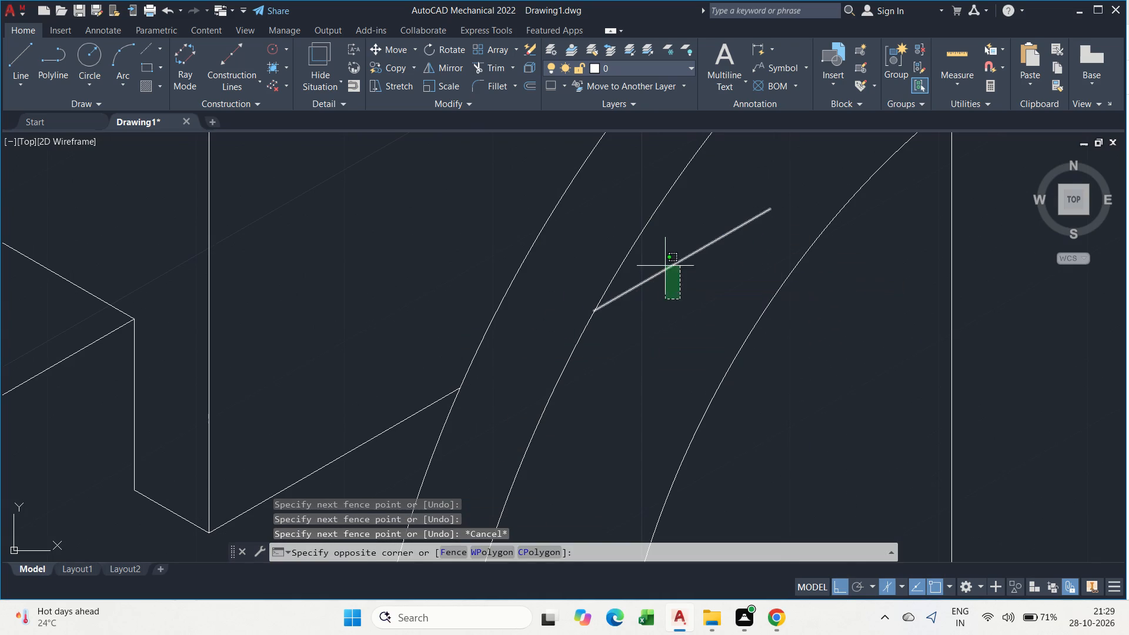
key("Delete")
Draw a 30.5-unit line up from the bottom edge's near end, continuing about 25 units at 30° across the two outer ellipses.
scroll(669, 269, "down", 4)
middle_click_drag(662, 351, 651, 345)
key("Escape")
middle_click(592, 408)
scroll(592, 408, "down", 1)
middle_click_drag(575, 418, 563, 337)
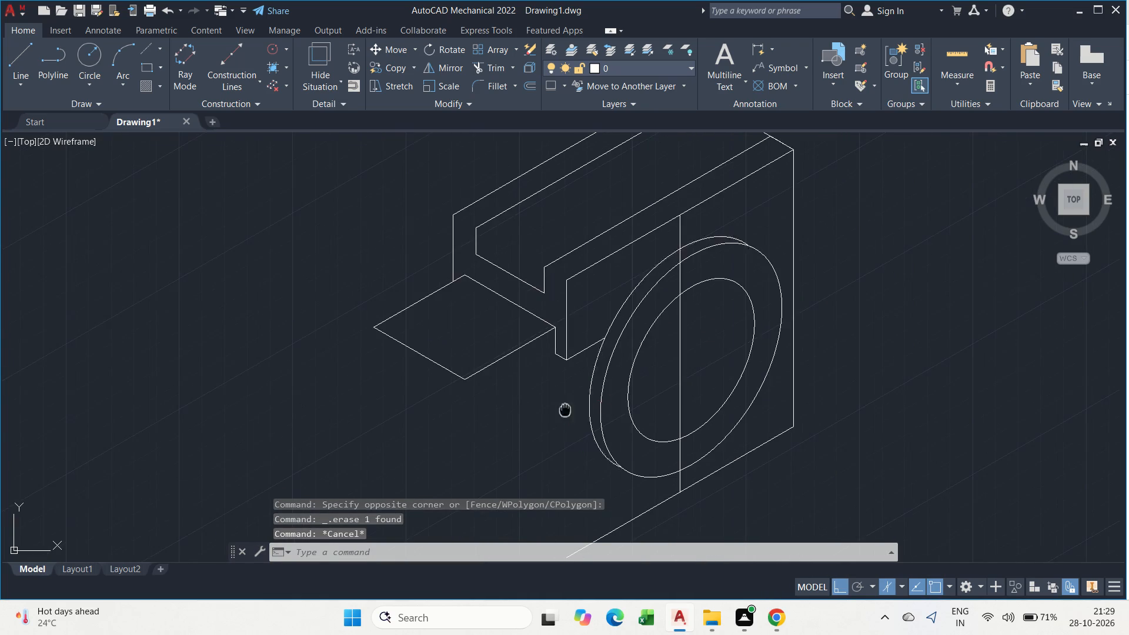
middle_click_drag(563, 337, 573, 303)
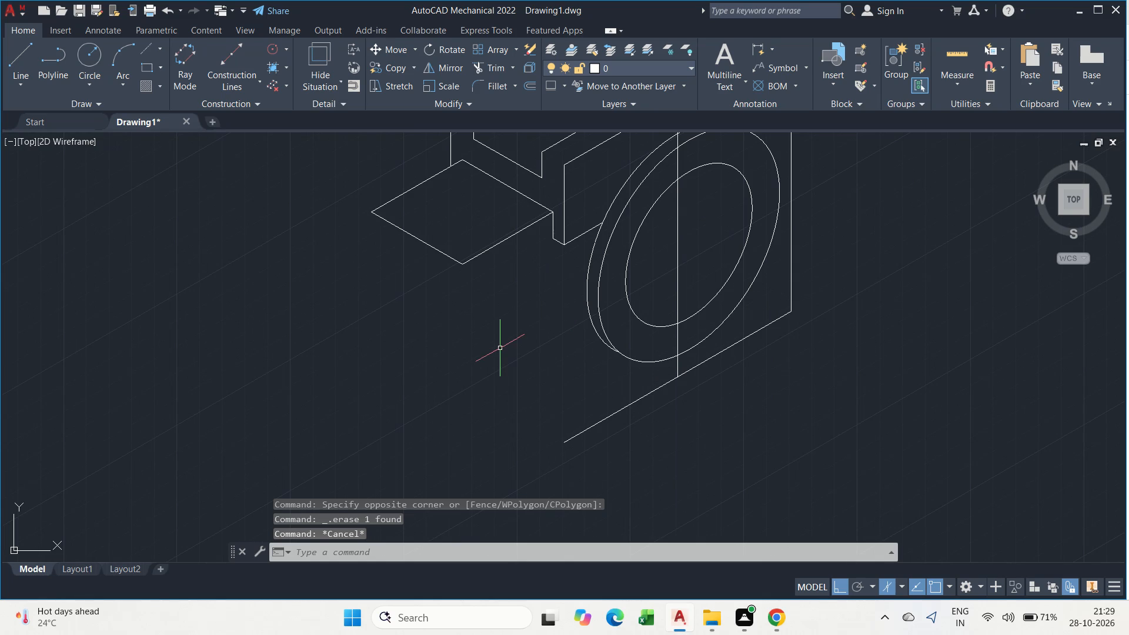
type("l")
key("space")
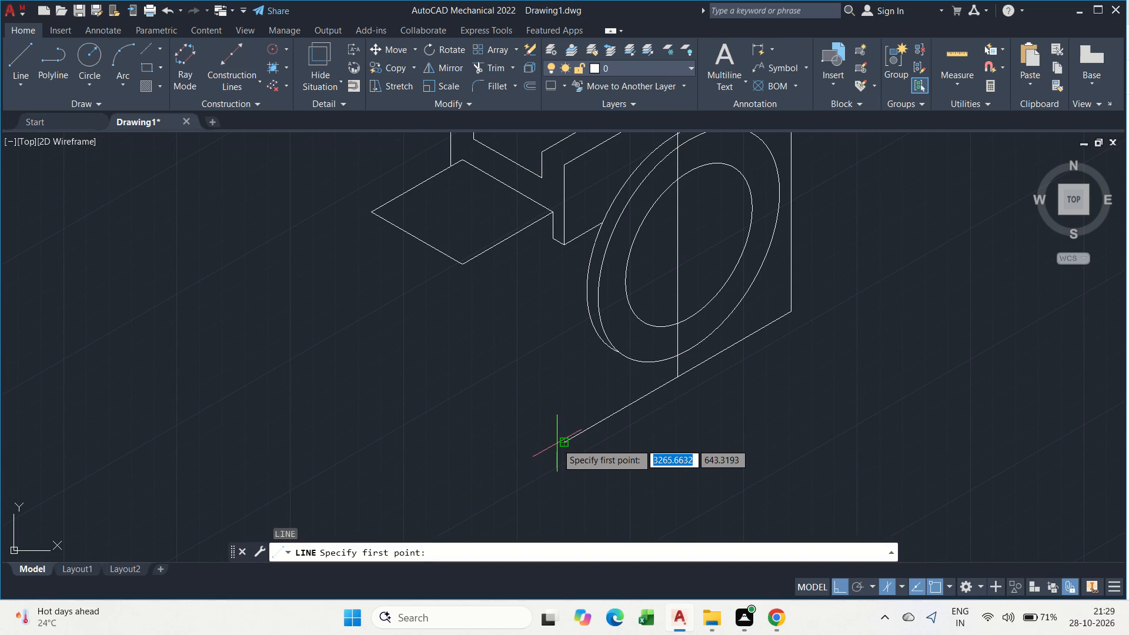
left_click_drag(563, 439, 562, 430)
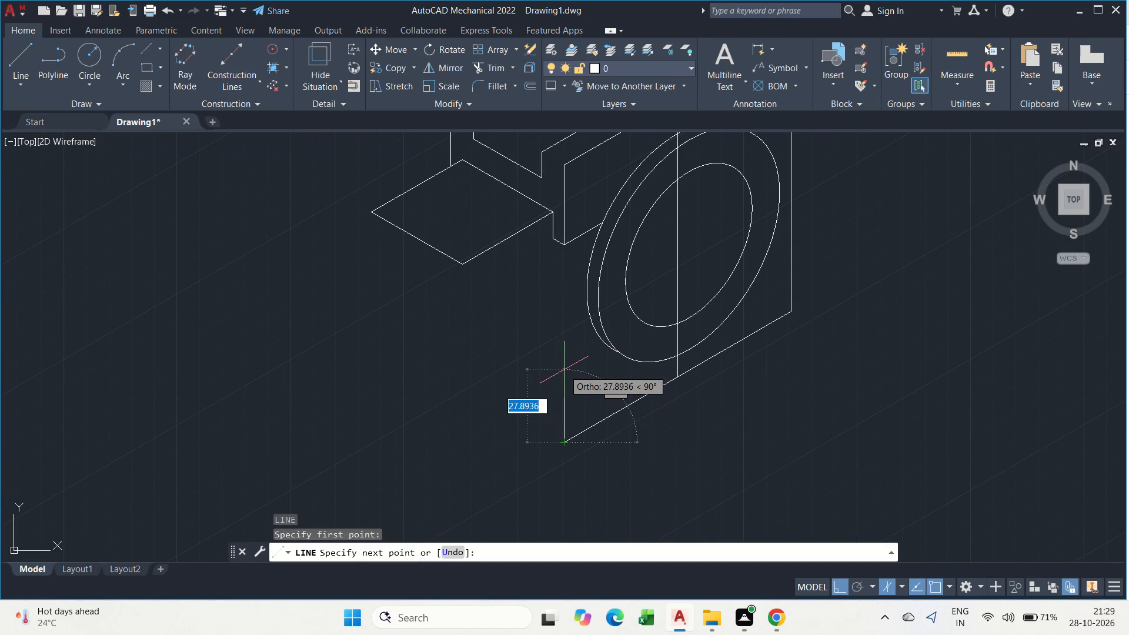
key("3")
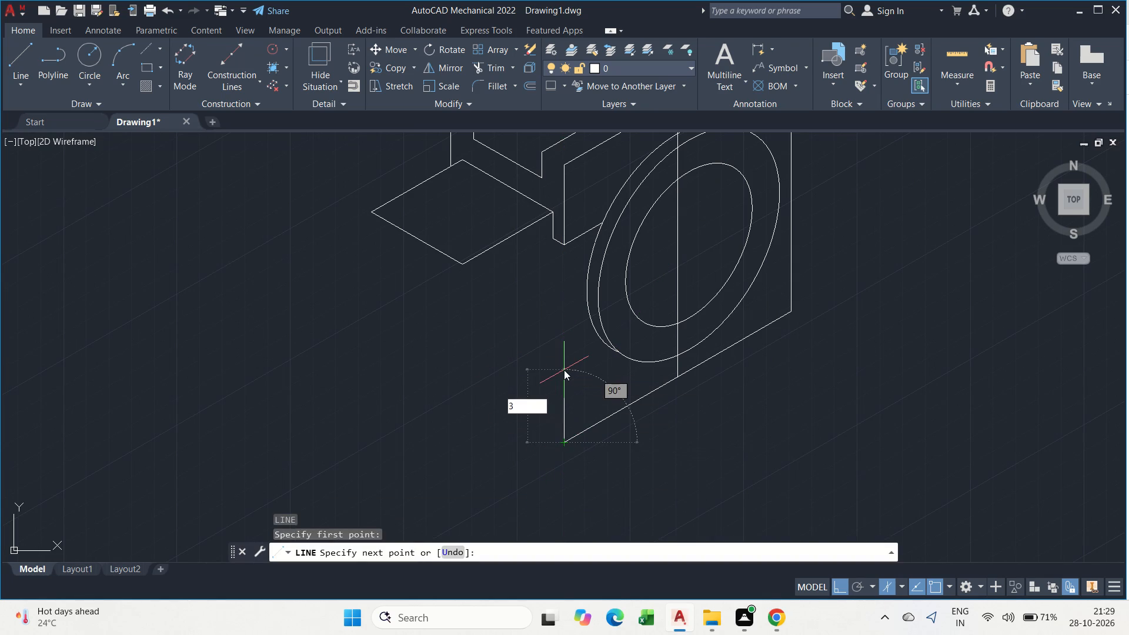
type("0.5")
key("Return")
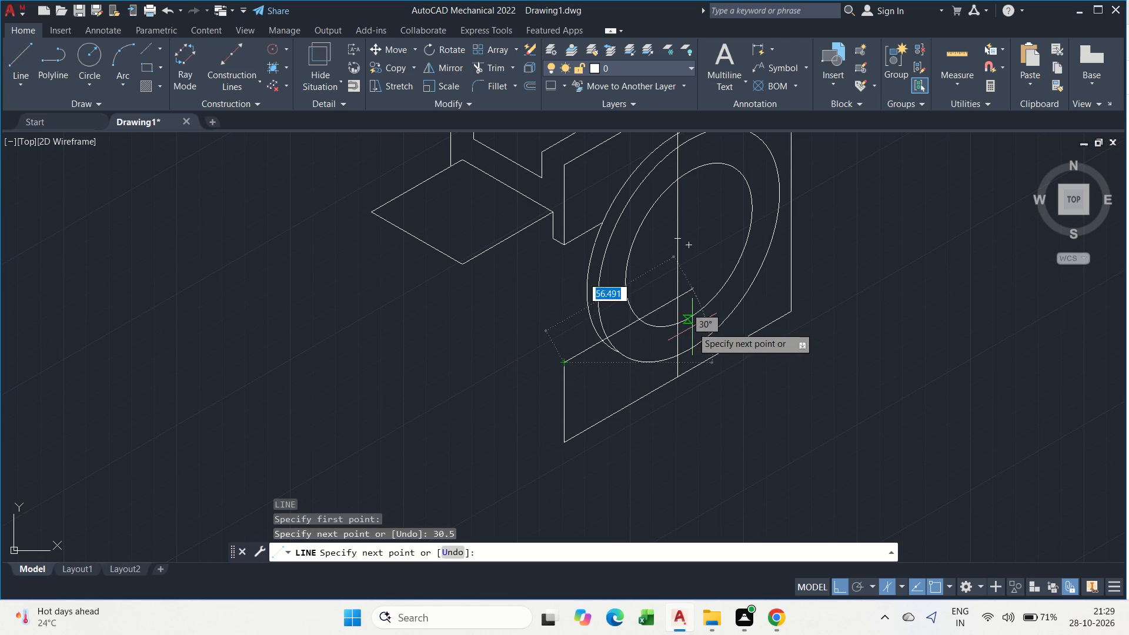
scroll(640, 333, "up", 3)
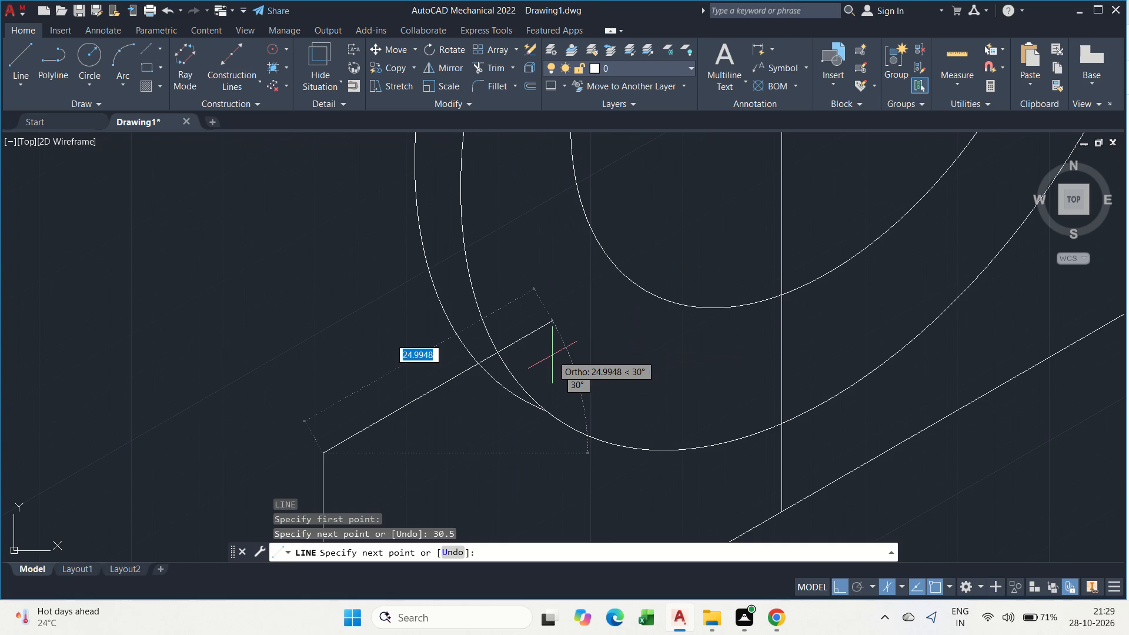
key("Escape")
Trim the outermost ellipse's near-side arc and lower remnant, and cut the new 30° line's overhang at the adjacent ellipse.
scroll(513, 369, "down", 2)
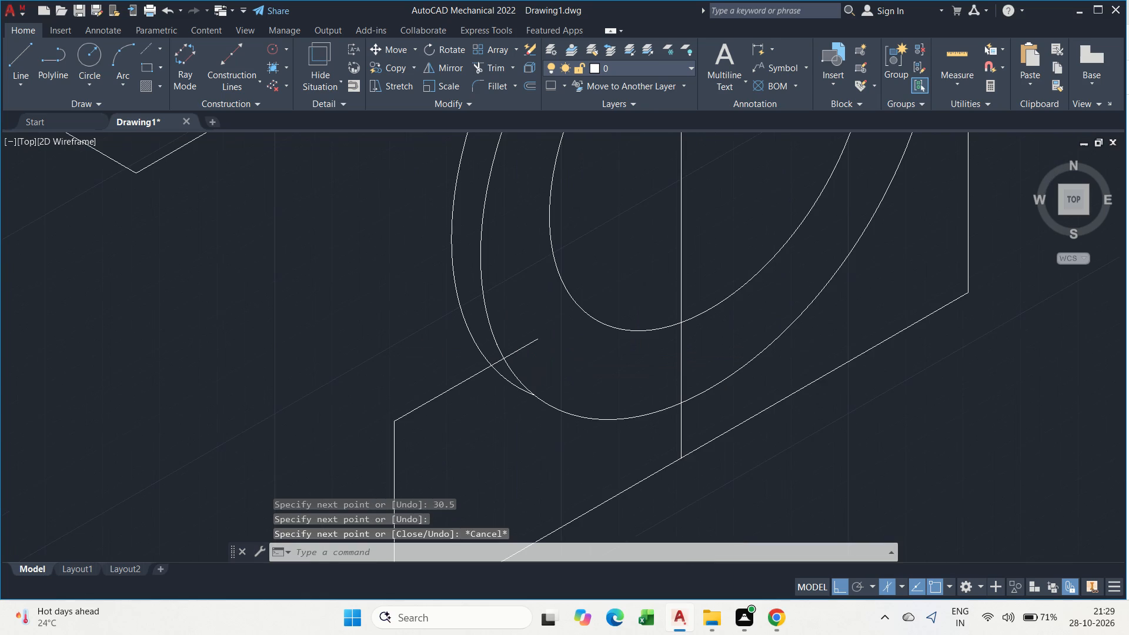
type("tr")
key("space")
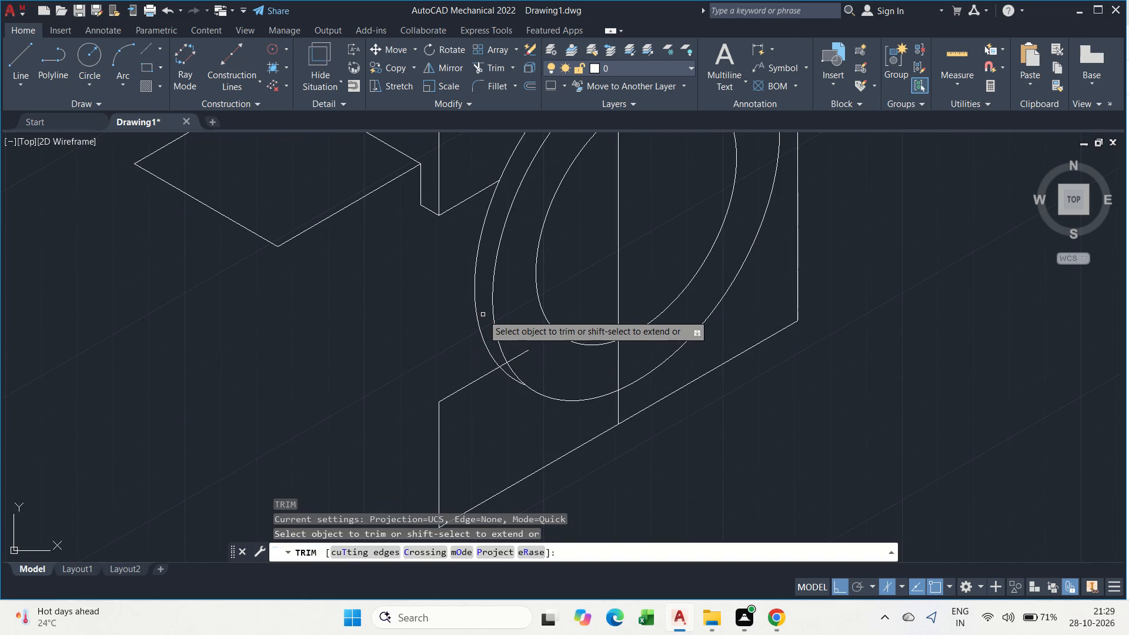
left_click_drag(479, 315, 437, 333)
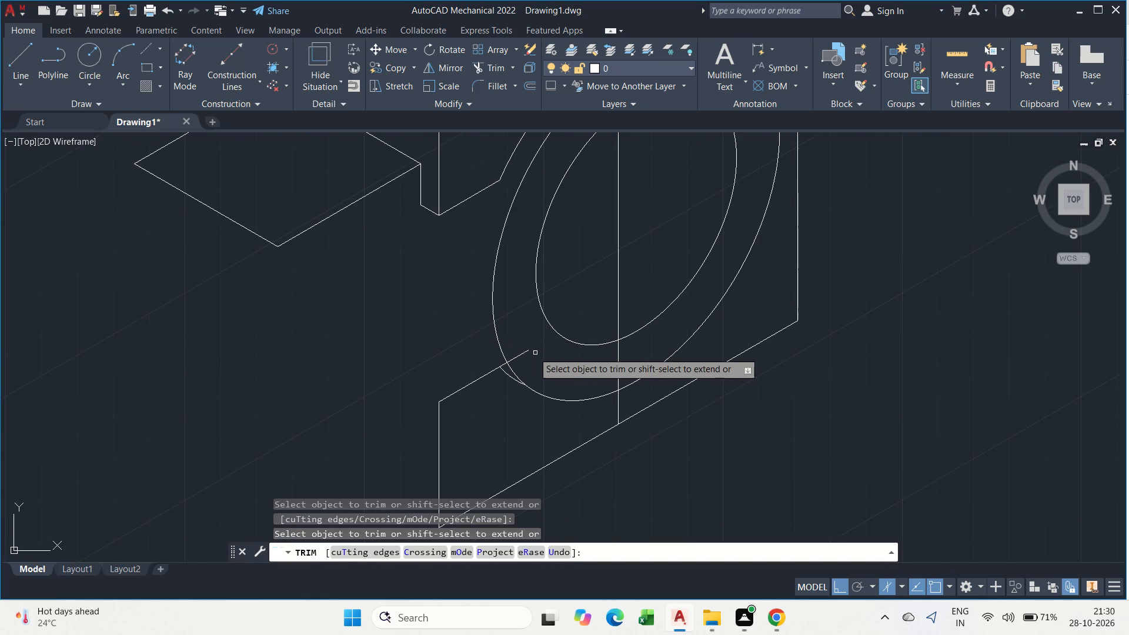
left_click(519, 354)
scroll(505, 406, "up", 3)
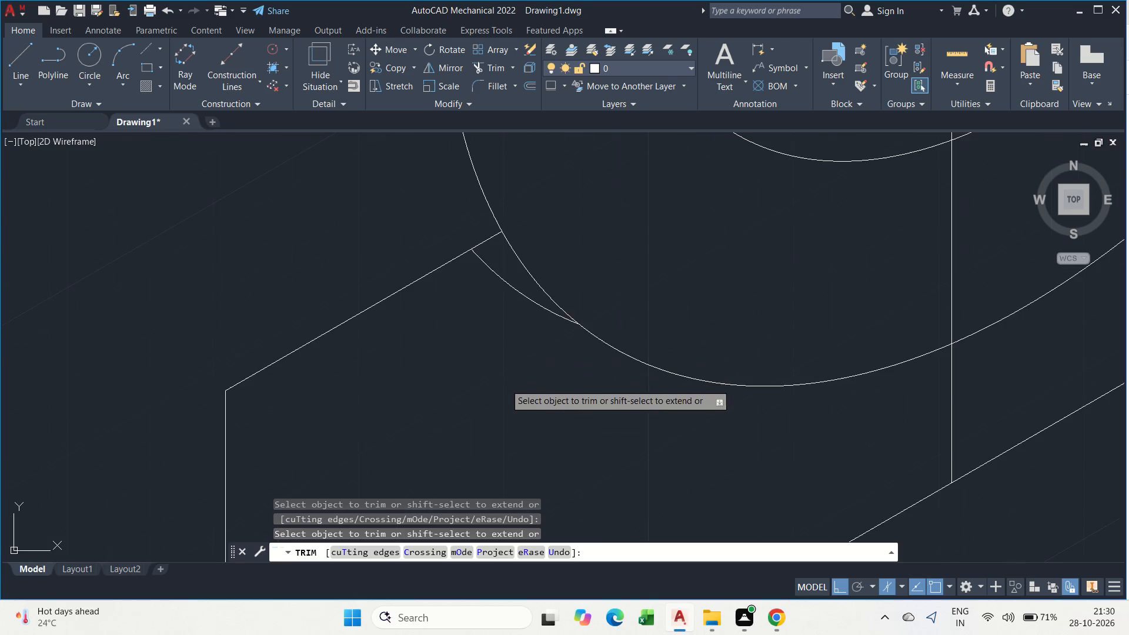
left_click_drag(517, 285, 512, 313)
scroll(510, 319, "down", 3)
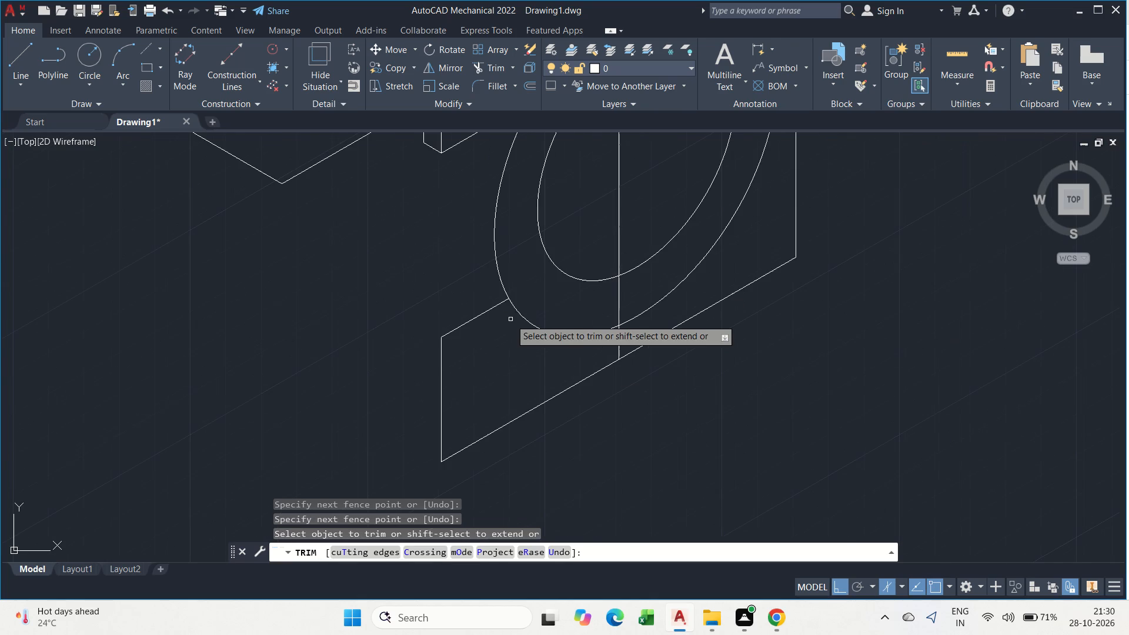
key("Escape")
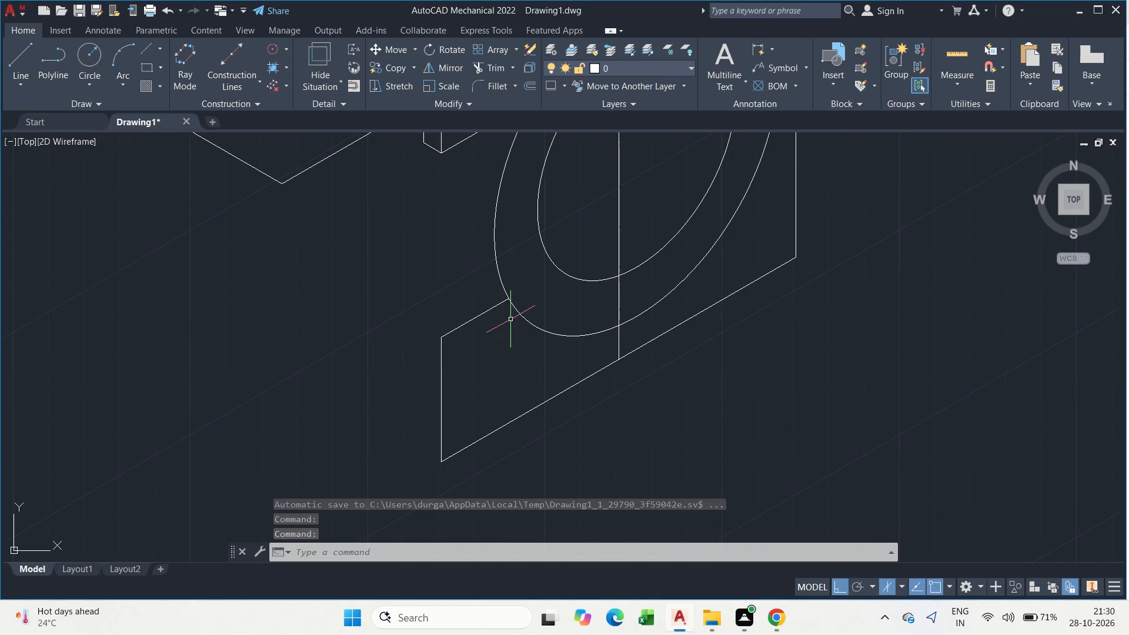
Erase the vertical construction line running through the ellipses.
scroll(593, 408, "down", 2)
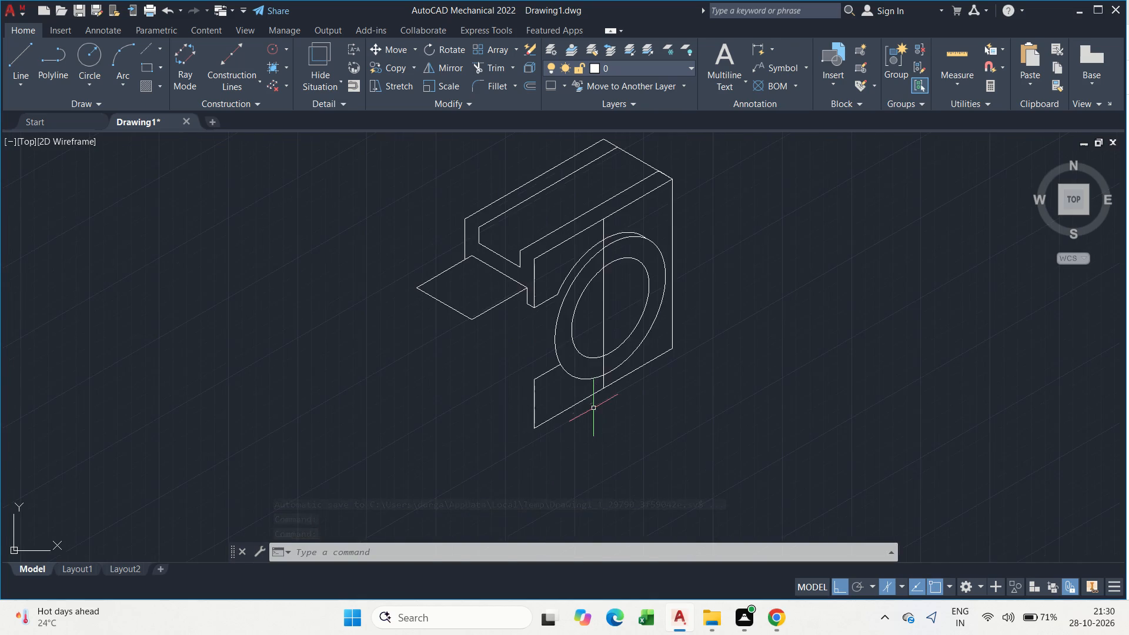
scroll(591, 339, "up", 3)
scroll(629, 335, "down", 2)
scroll(645, 305, "up", 1)
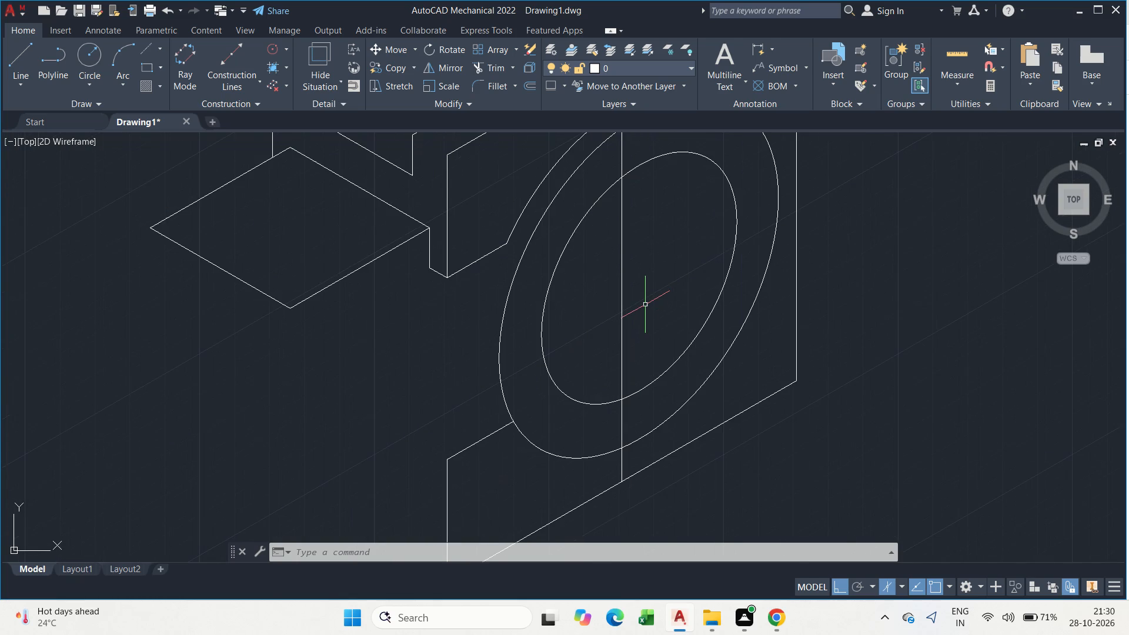
left_click(645, 305)
left_click(570, 282)
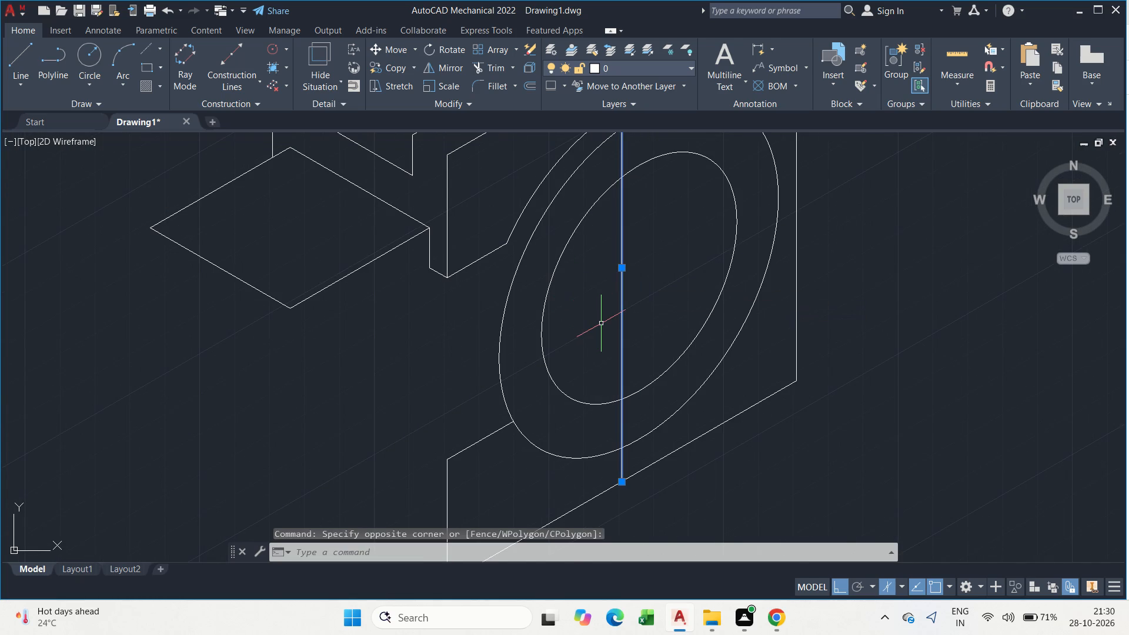
key("Delete")
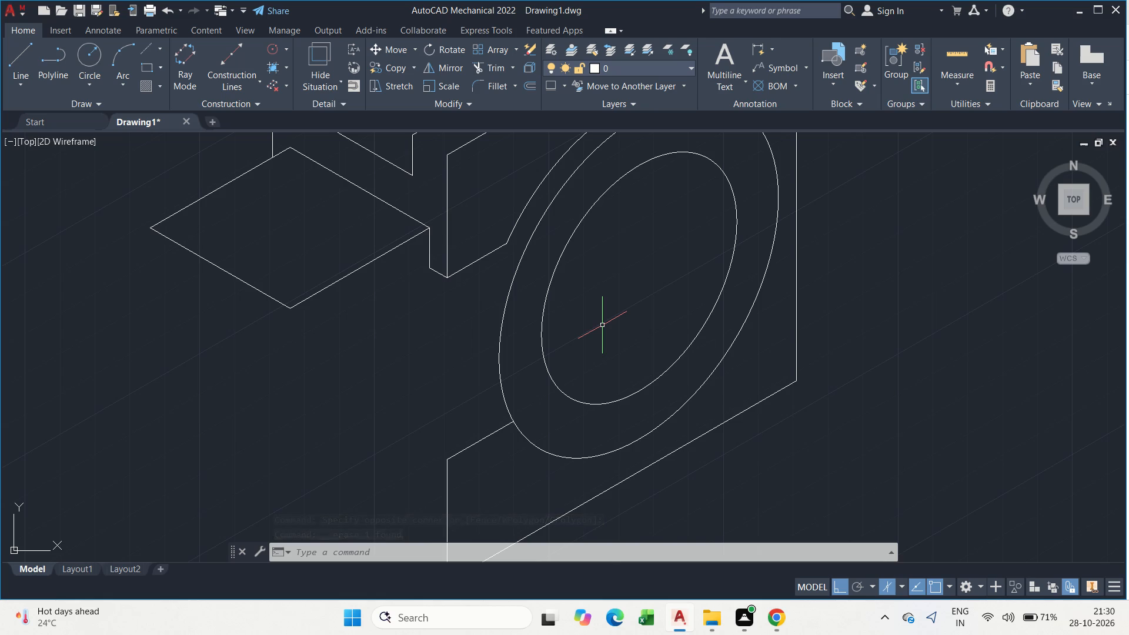
From the top of the lower 30.5-unit vertical, draw a 5-unit line at 150° followed by a 25-unit line at 210°.
scroll(490, 466, "down", 1)
middle_click_drag(489, 466, 489, 406)
type("l")
key("space")
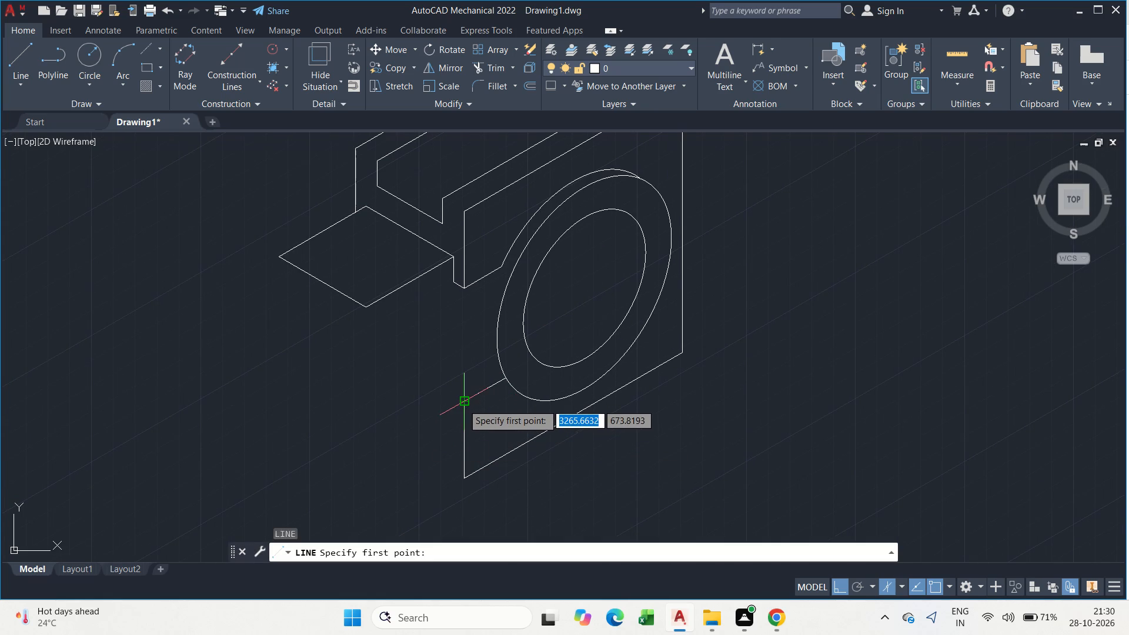
left_click(463, 404)
key("F5")
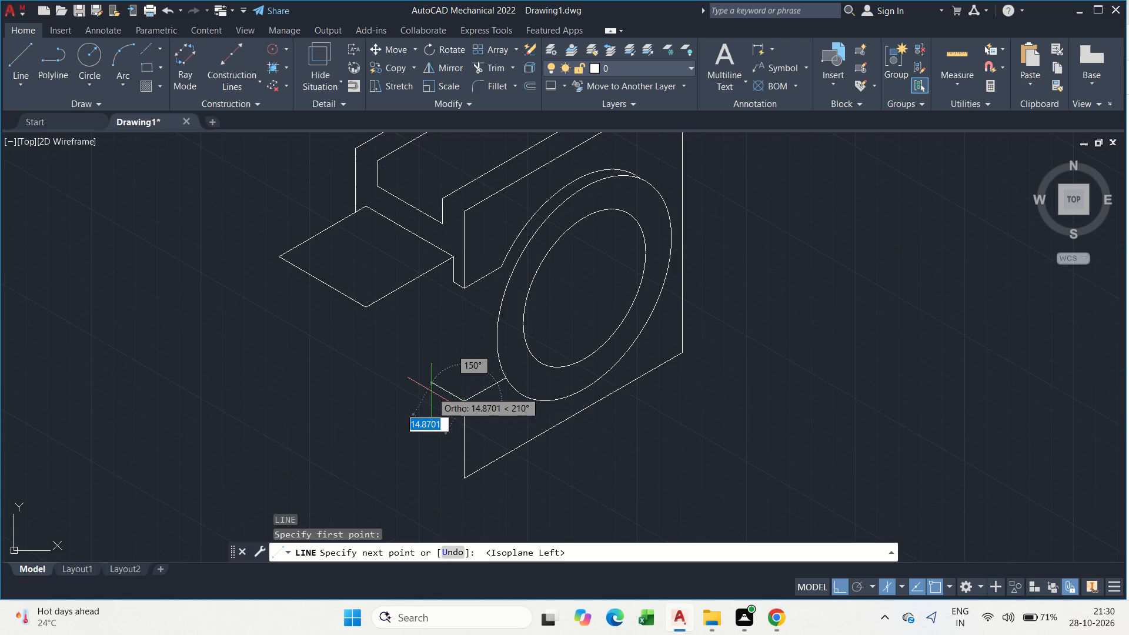
key("5")
key("Return")
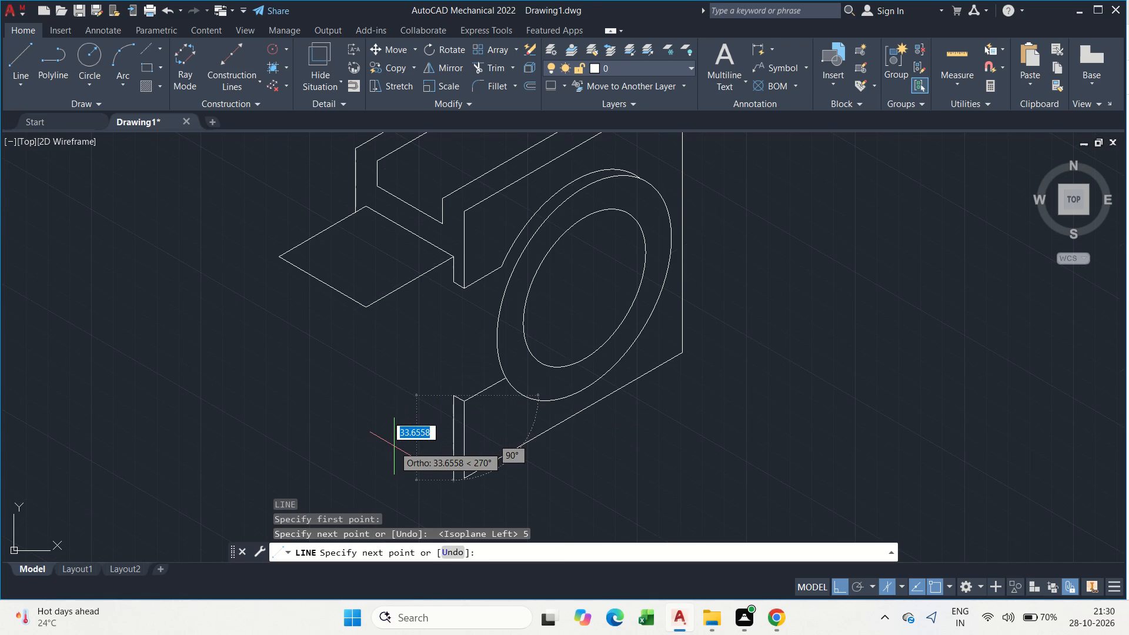
key("F5")
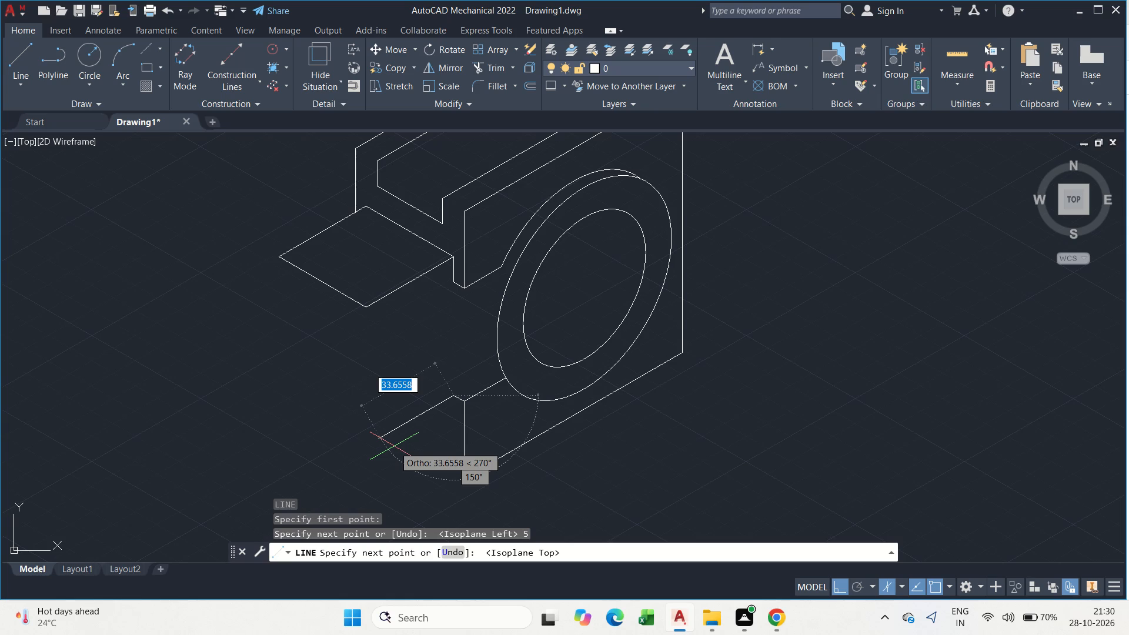
type("25")
key("Return")
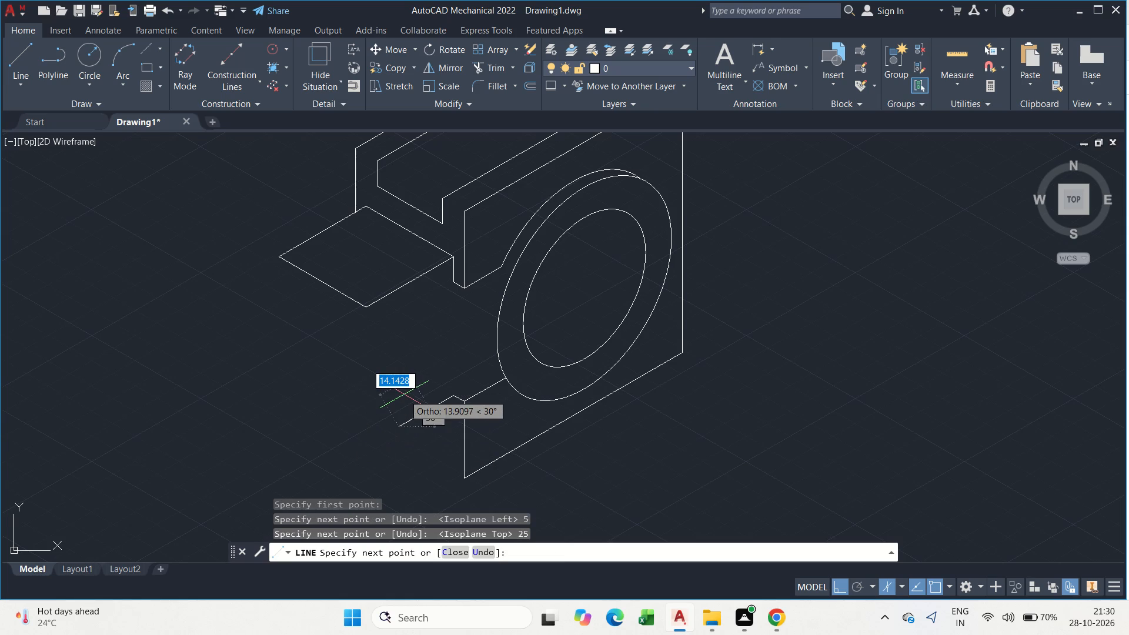
scroll(404, 394, "up", 1)
key("F5")
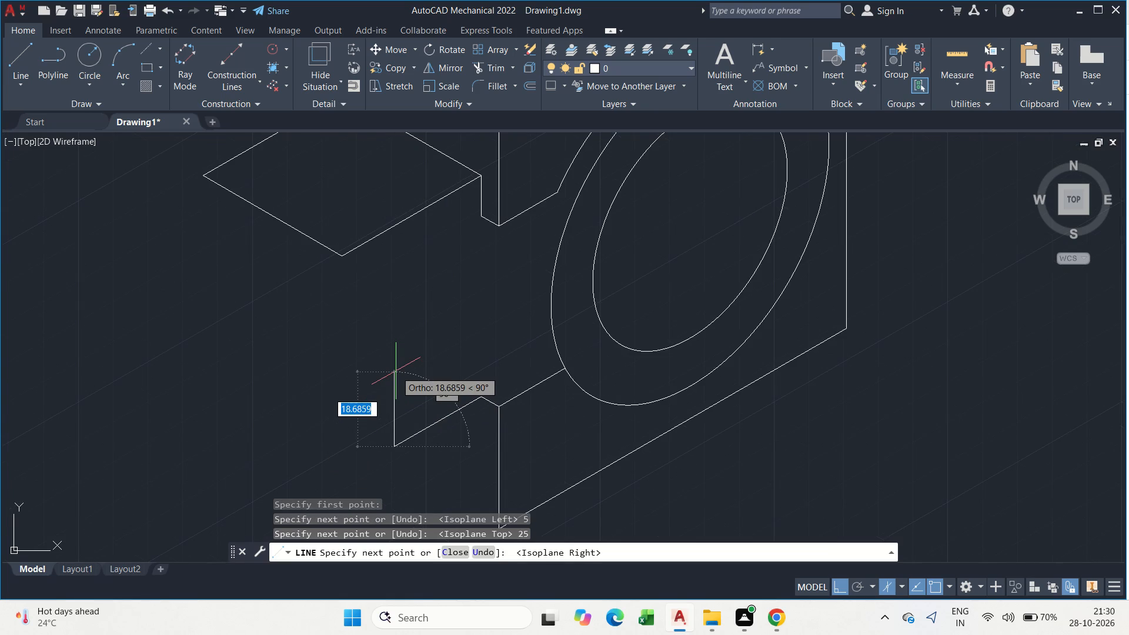
key("Escape")
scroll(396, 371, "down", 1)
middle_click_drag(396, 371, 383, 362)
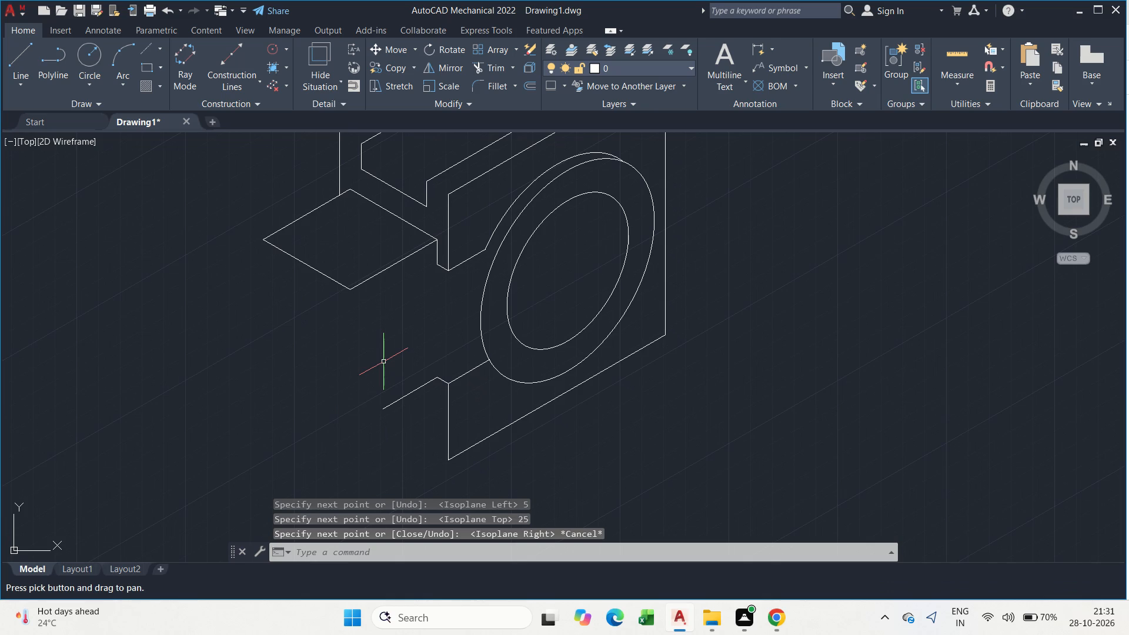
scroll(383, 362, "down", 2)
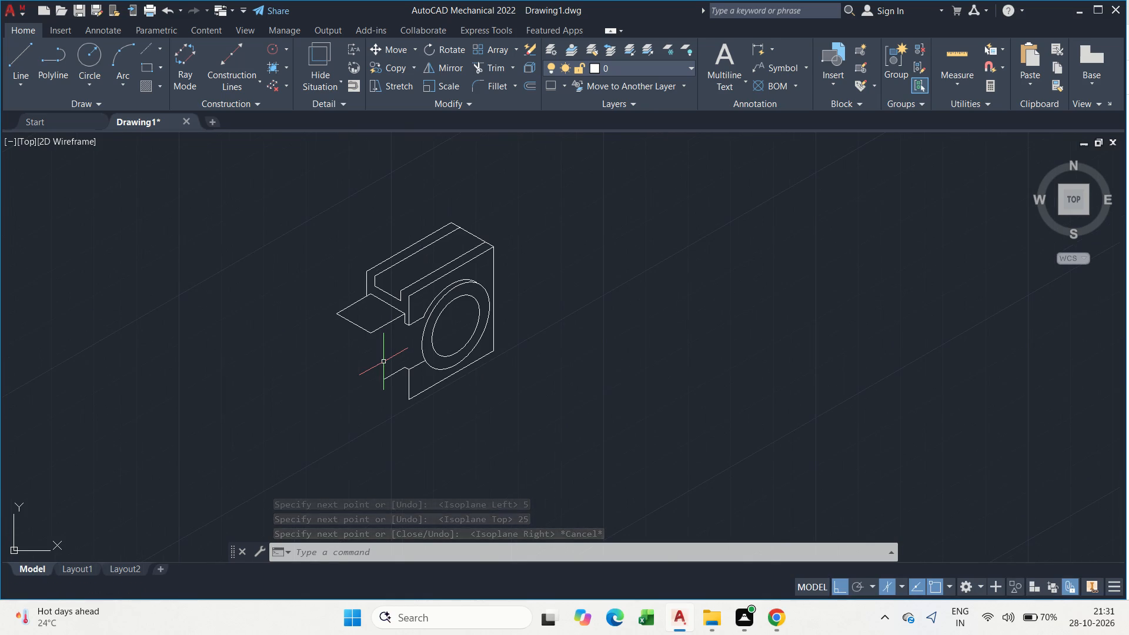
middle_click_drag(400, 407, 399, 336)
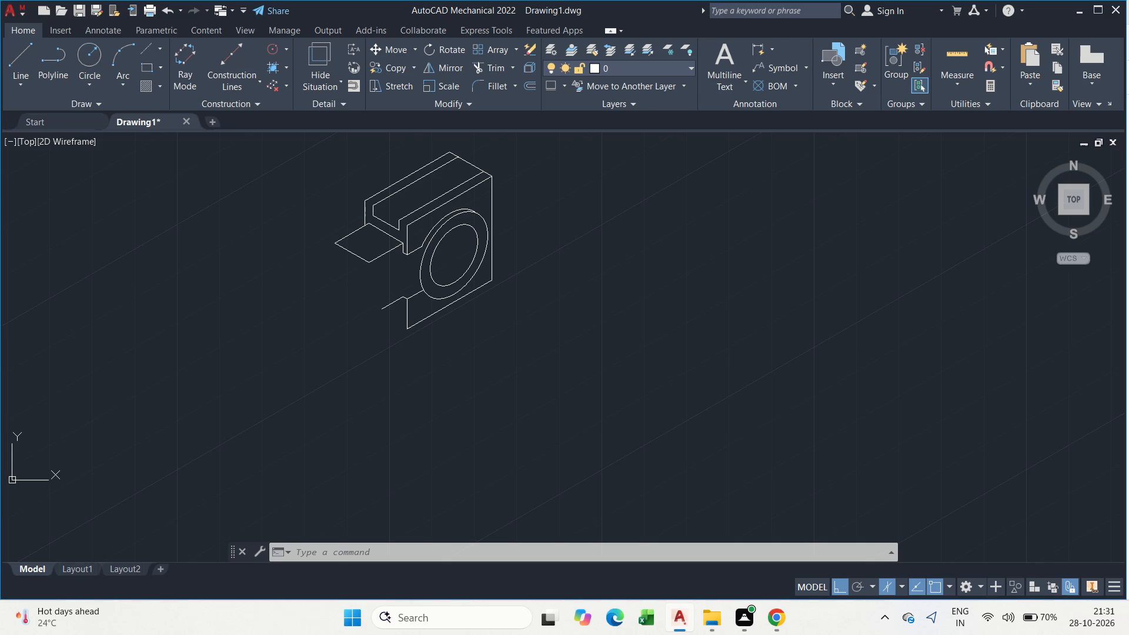
Turn on command logging with LOGFILEON.
left_click(512, 548)
type("log")
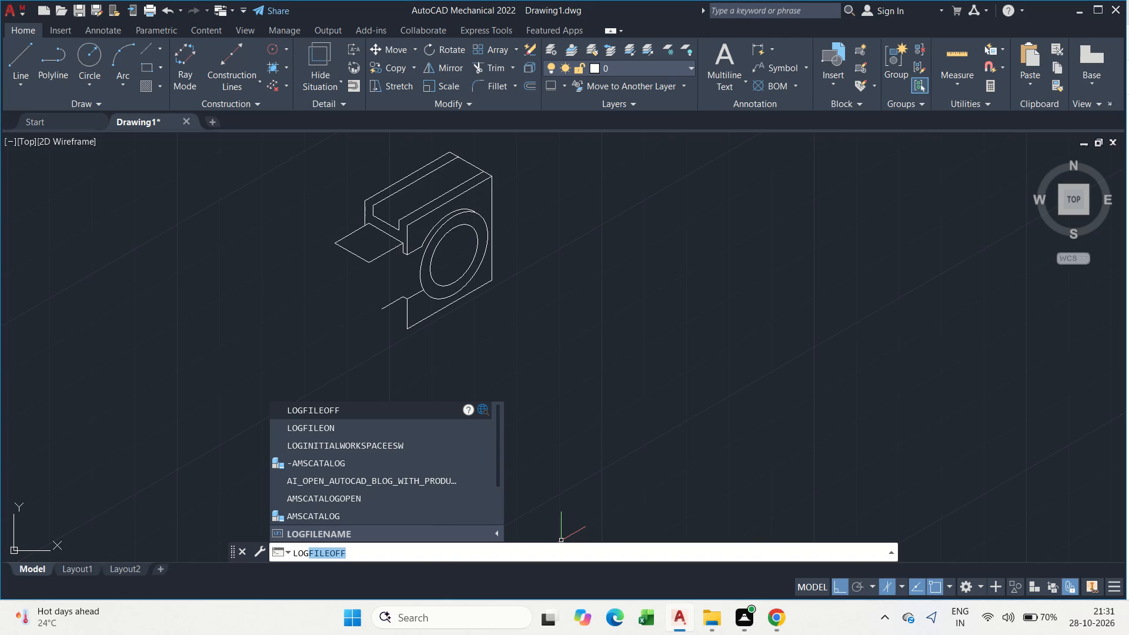
left_click(370, 428)
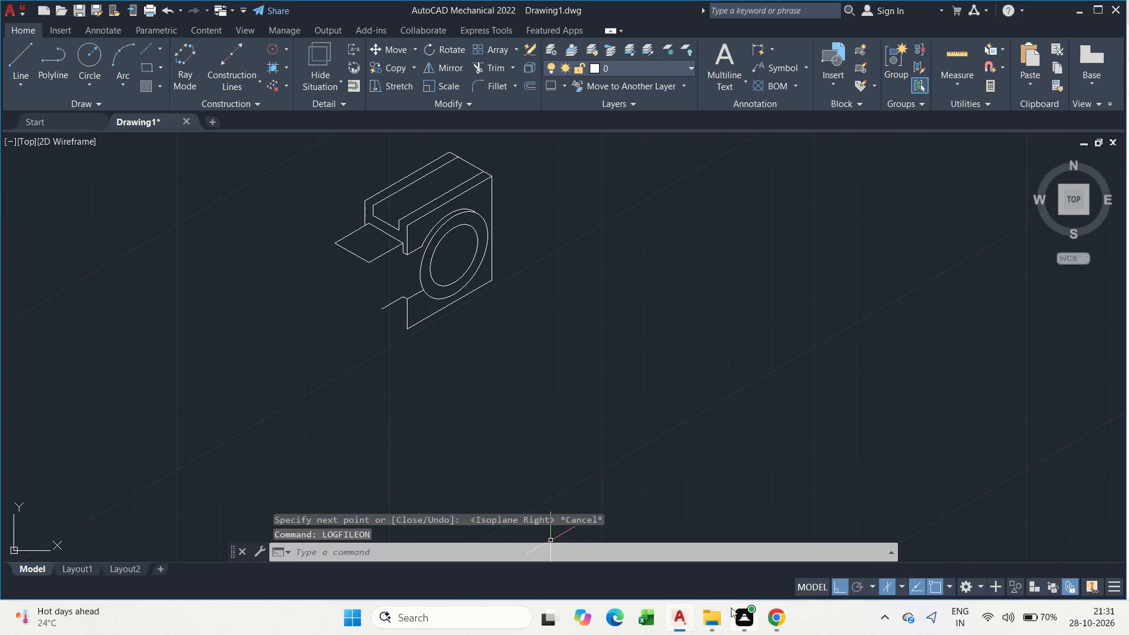
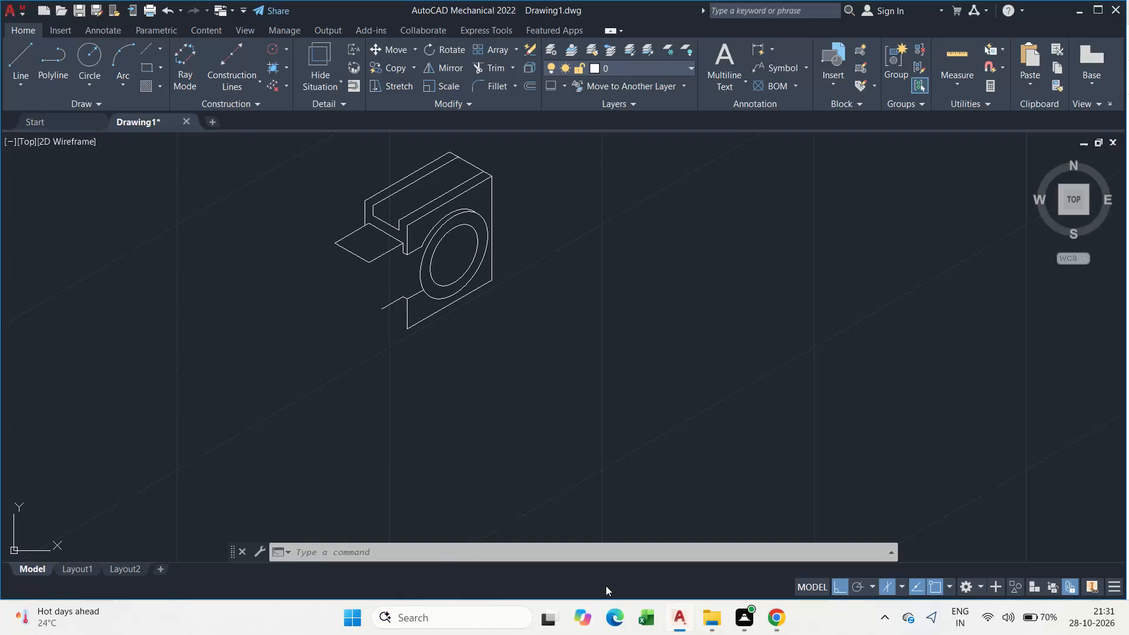
From the upper end of the 25-unit line, draw a 10-unit line straight down followed by a 40-unit line at 210°.
middle_click_drag(502, 403, 624, 527)
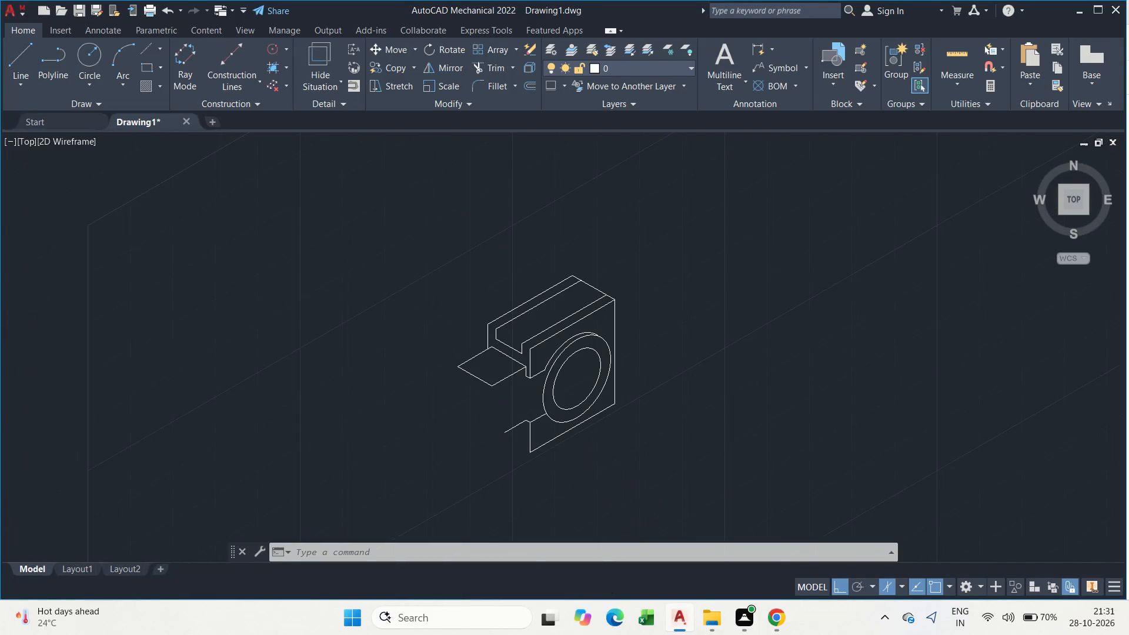
scroll(536, 432, "up", 4)
middle_click(509, 427)
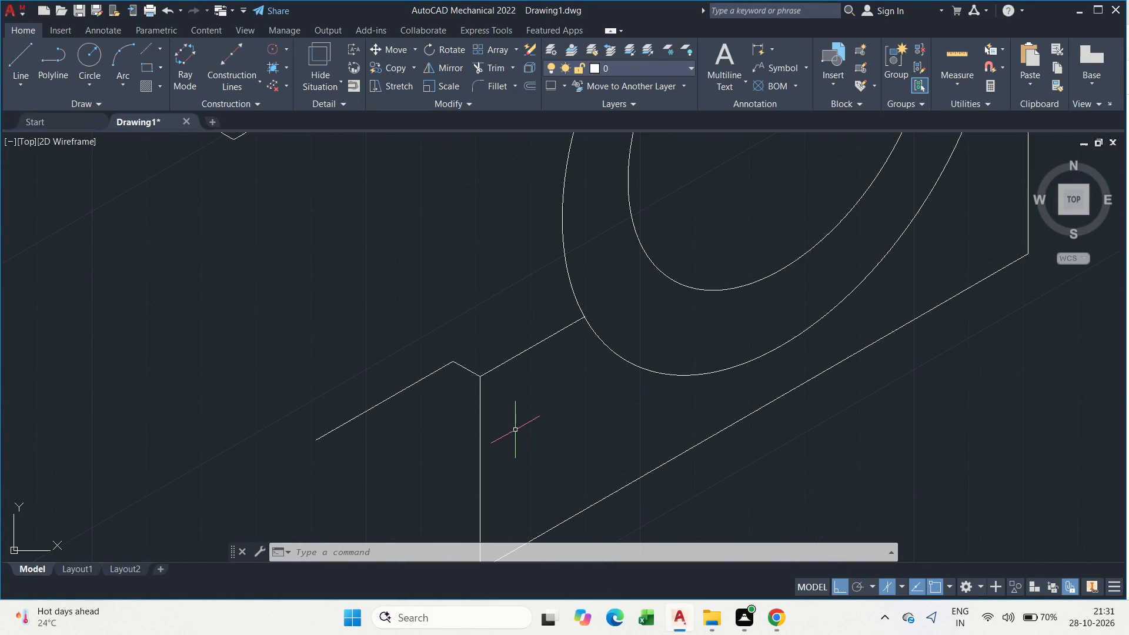
type("l")
key("space")
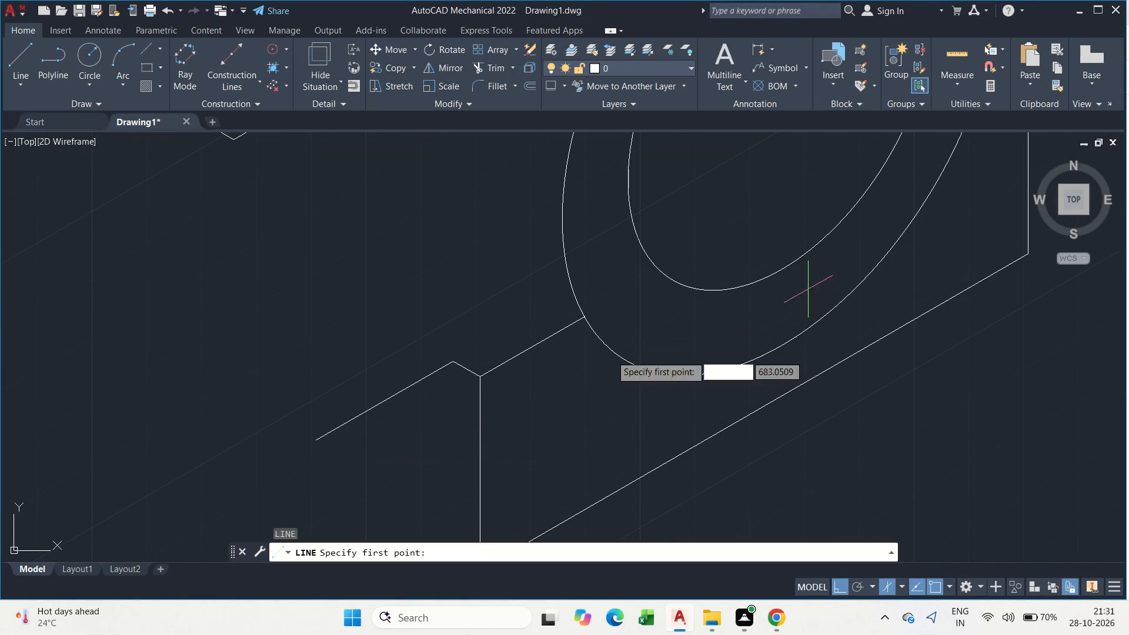
left_click(449, 363)
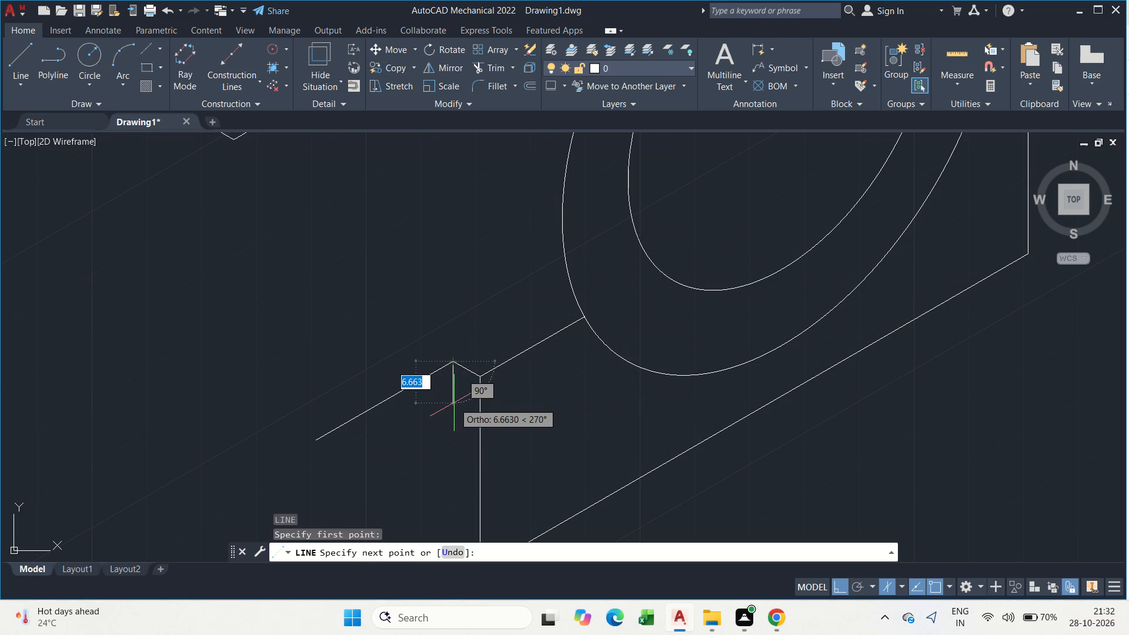
type("10")
key("Return")
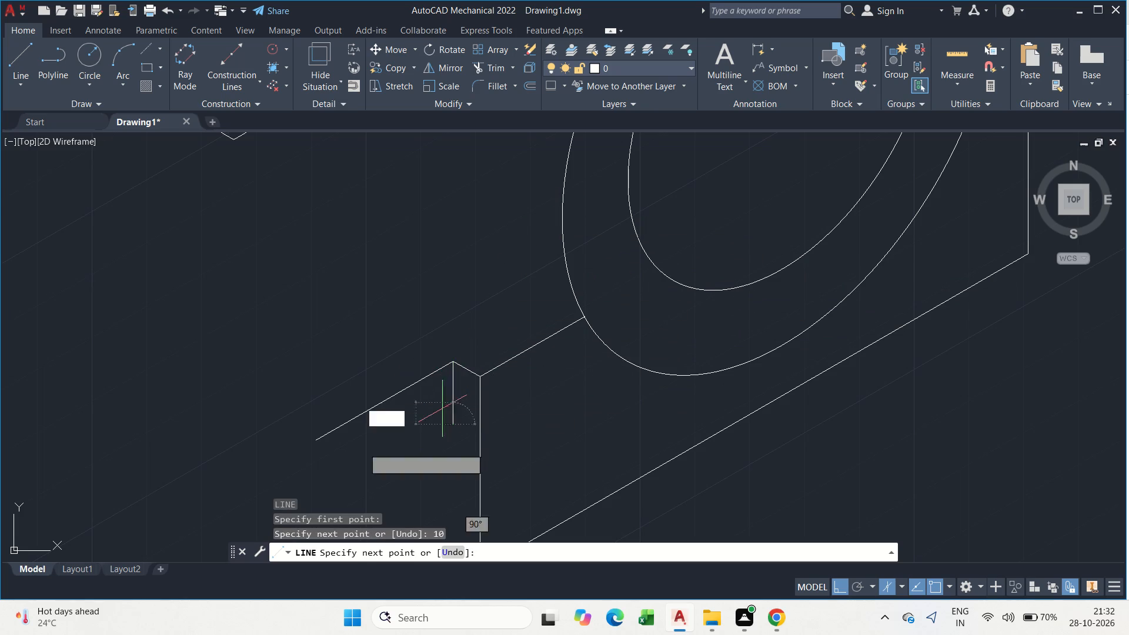
middle_click_drag(290, 462, 469, 387)
scroll(473, 386, "down", 1)
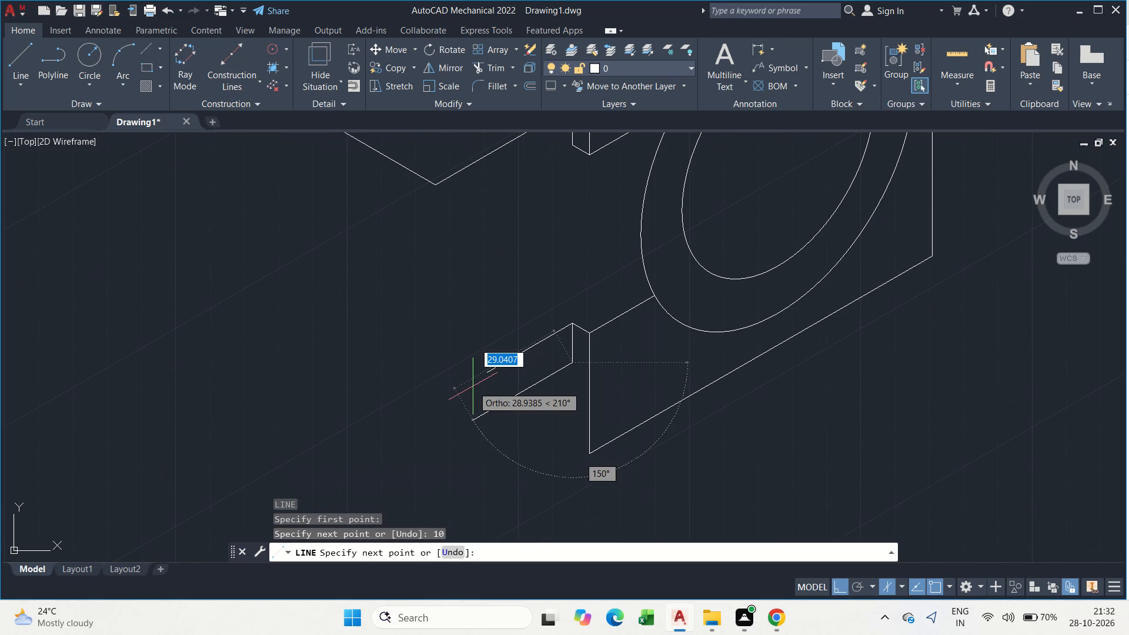
type("40")
key("Return")
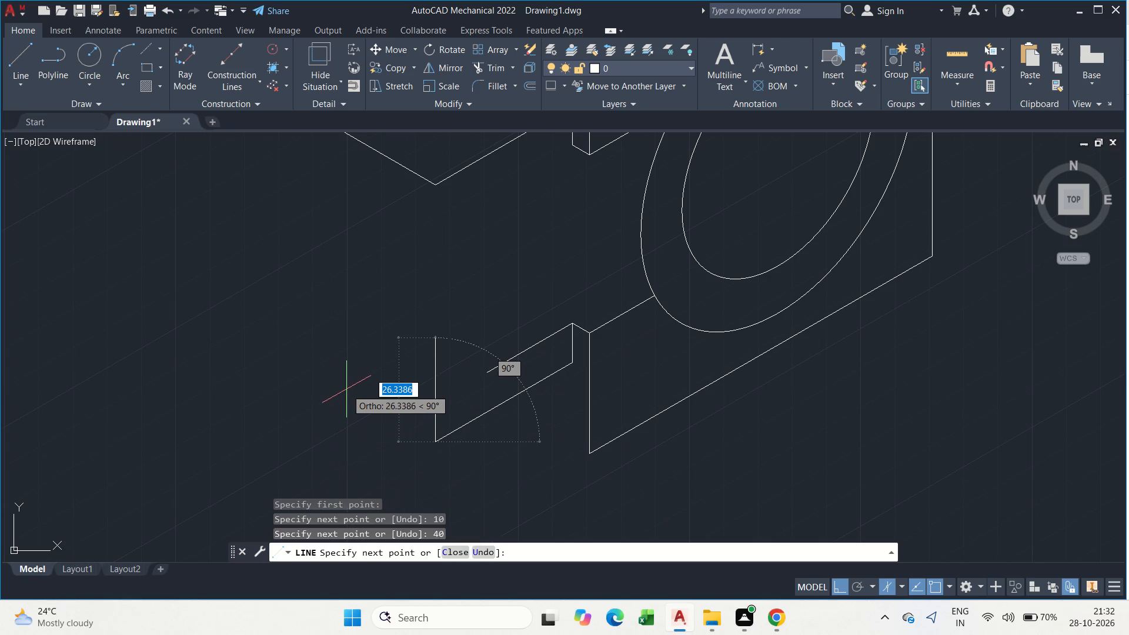
key("Escape")
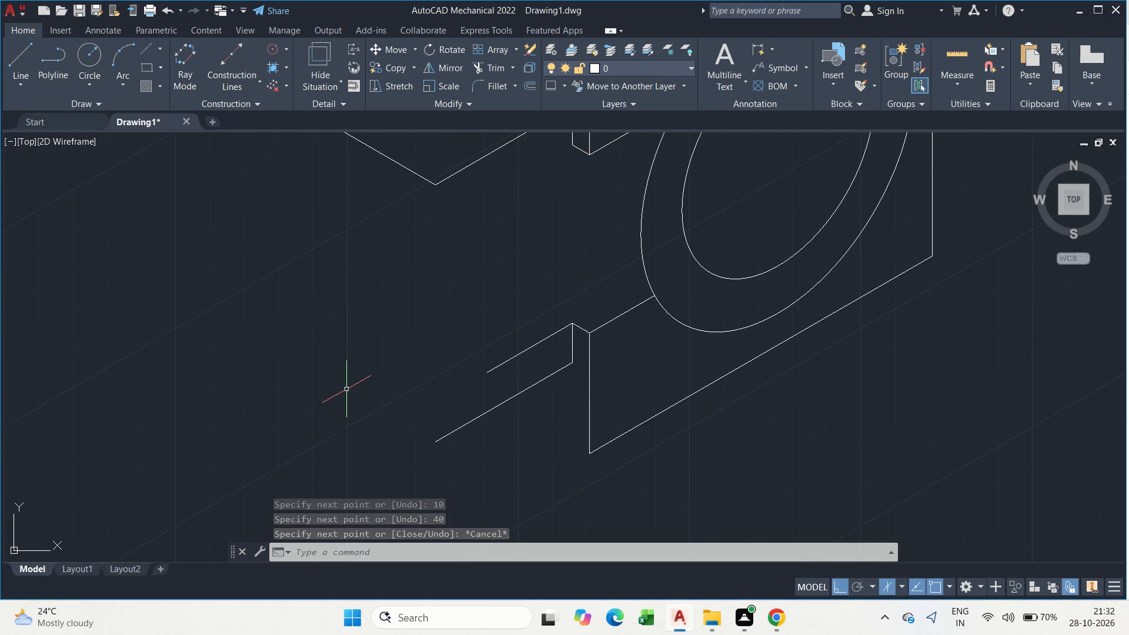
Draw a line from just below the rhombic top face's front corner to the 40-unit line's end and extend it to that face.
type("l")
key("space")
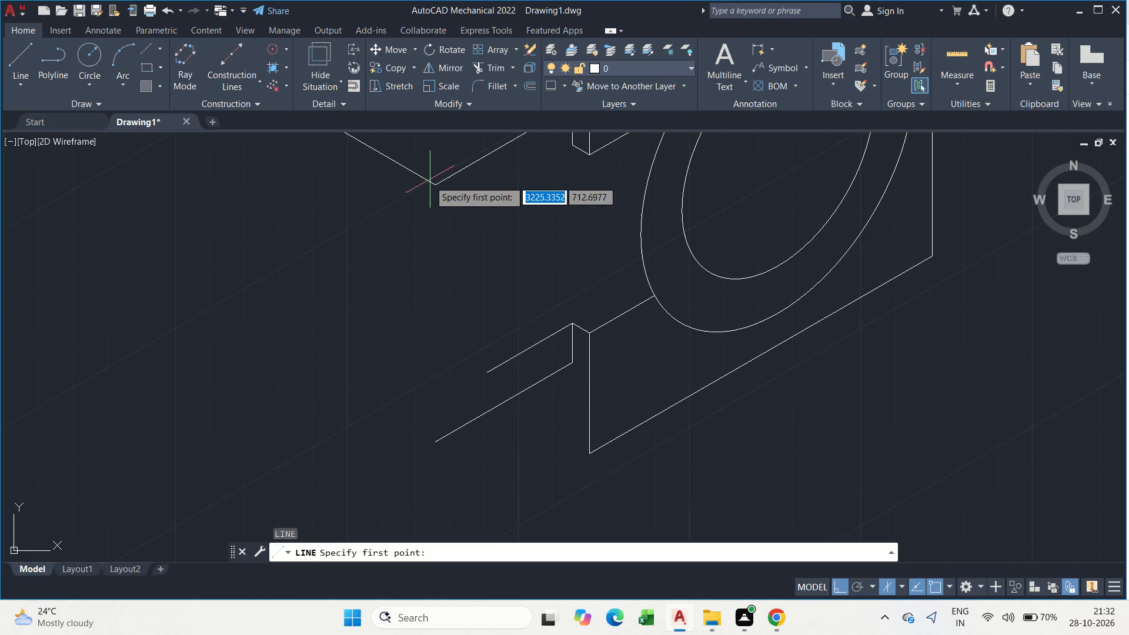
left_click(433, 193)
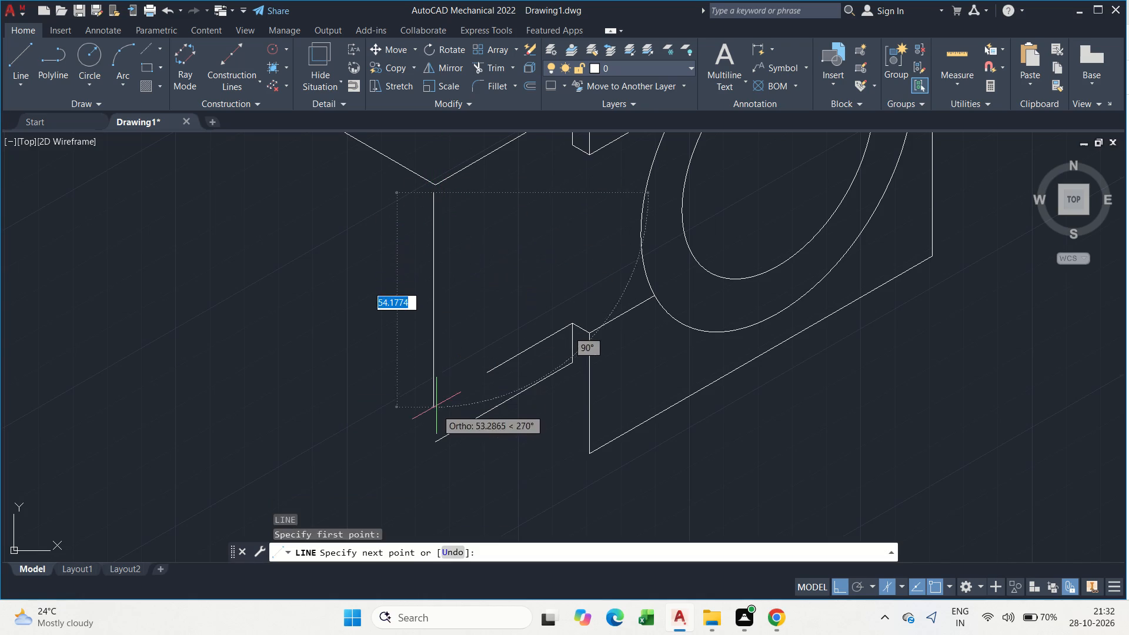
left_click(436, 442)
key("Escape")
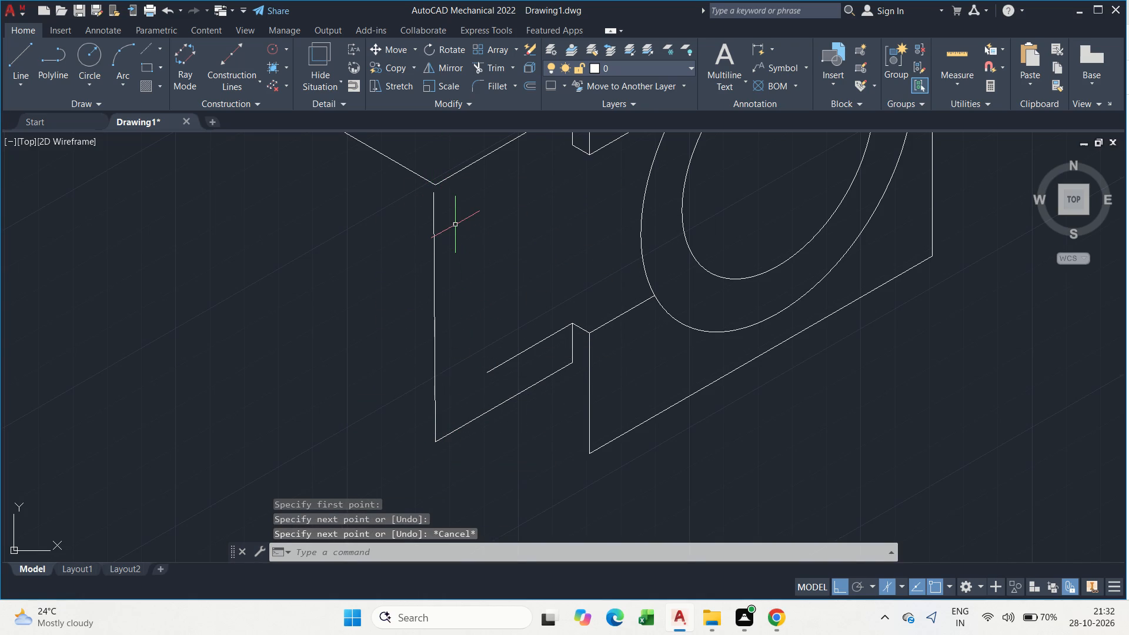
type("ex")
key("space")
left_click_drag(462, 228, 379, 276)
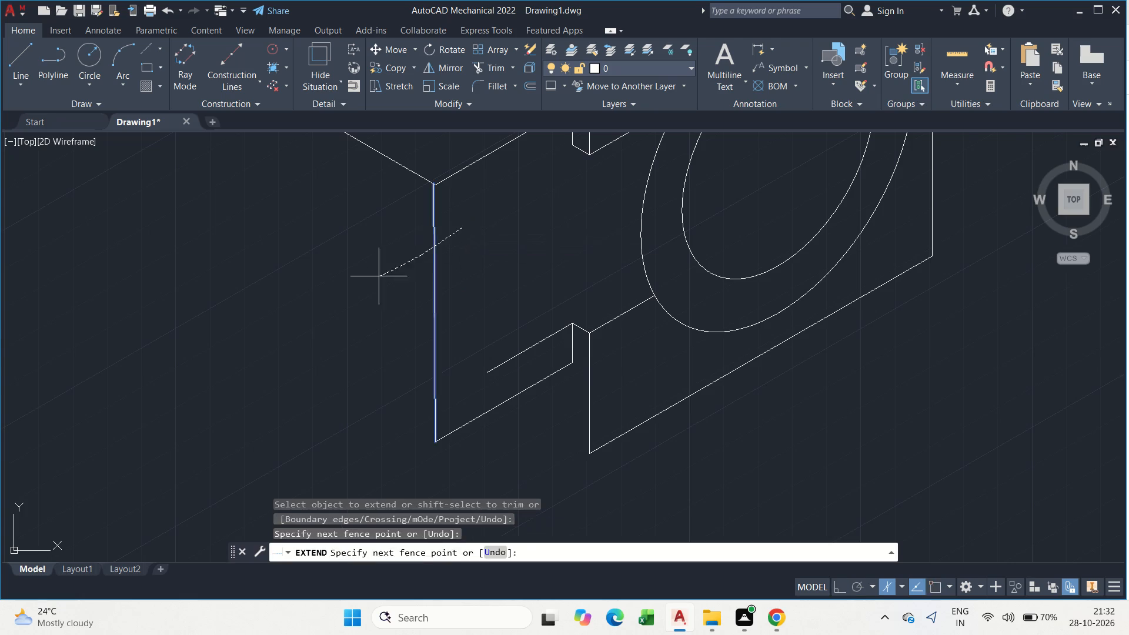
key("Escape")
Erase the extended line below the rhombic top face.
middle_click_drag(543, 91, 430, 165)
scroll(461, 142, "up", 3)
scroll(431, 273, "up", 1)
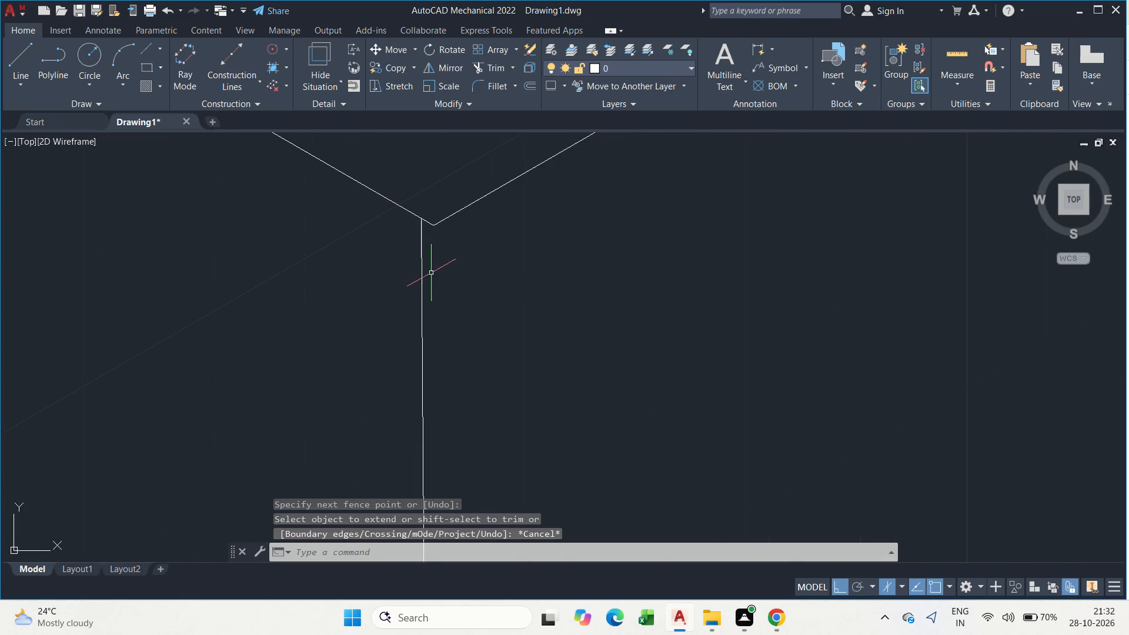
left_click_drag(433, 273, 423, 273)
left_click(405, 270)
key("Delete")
Draw a vertical line about 76 units down from the rhombic top face's front corner, past the end of the 40-unit line.
scroll(463, 339, "down", 1)
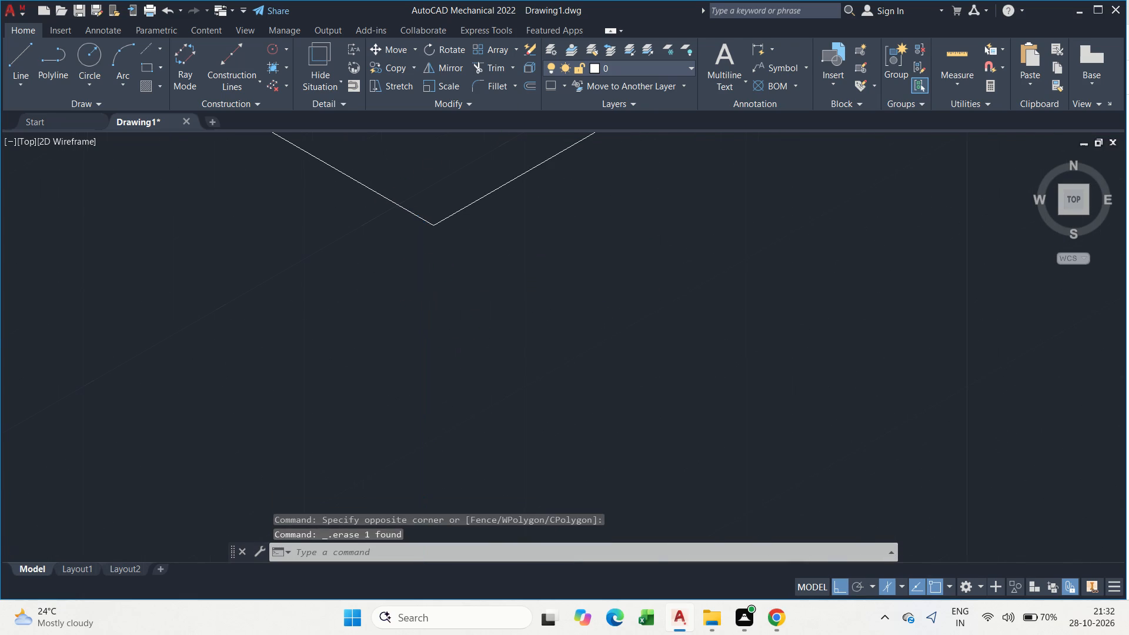
scroll(463, 339, "down", 1)
type("l")
key("space")
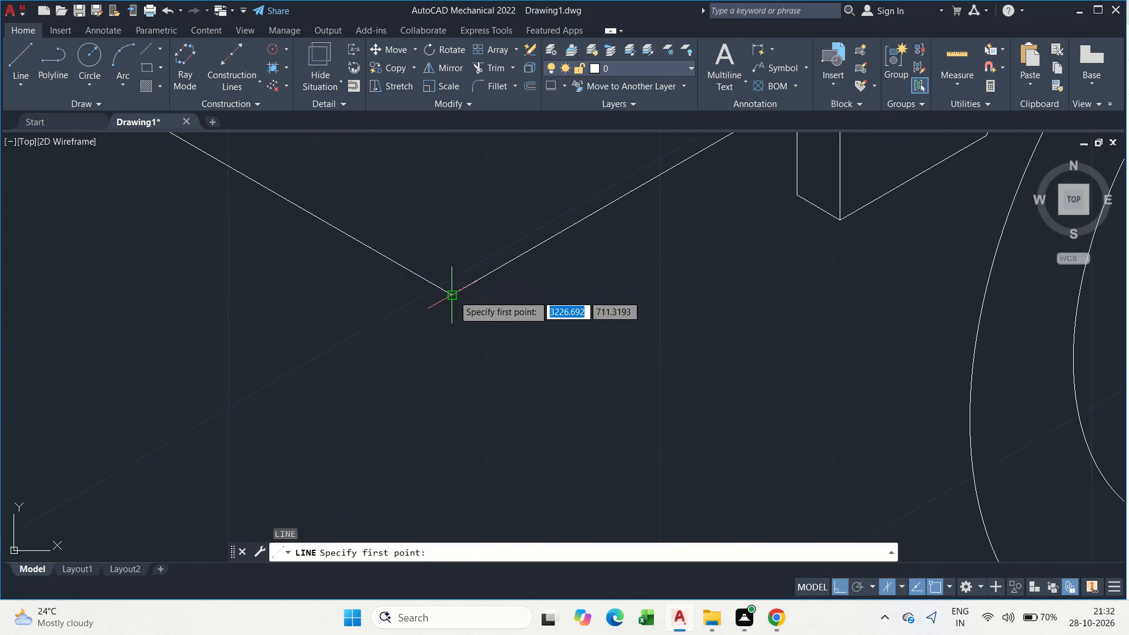
left_click(453, 295)
scroll(456, 317, "down", 3)
middle_click(460, 382)
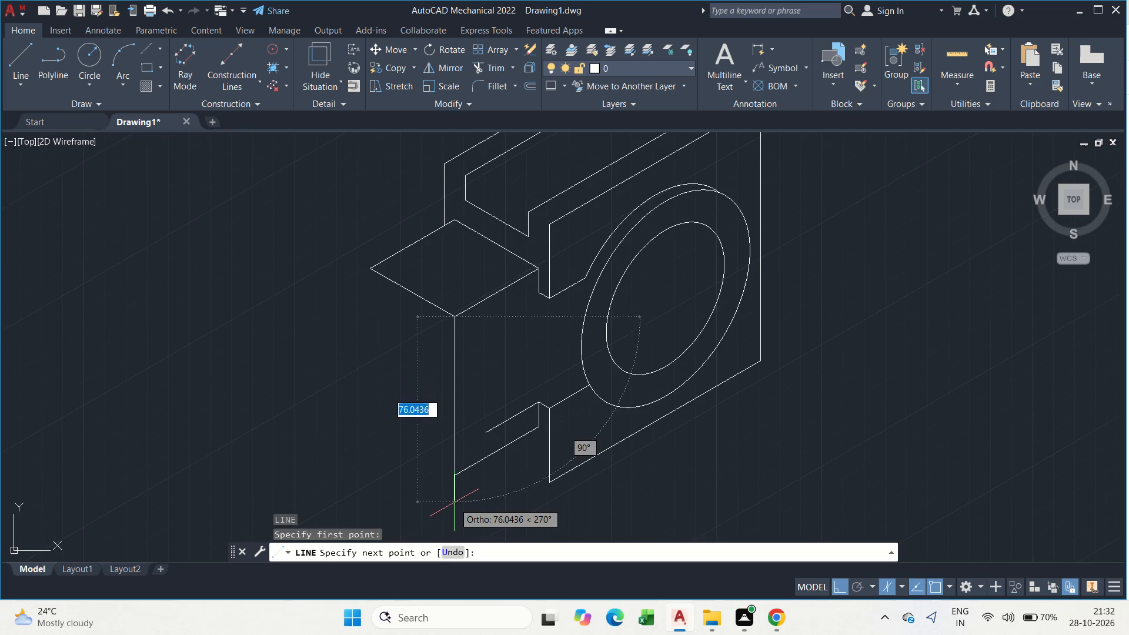
scroll(454, 503, "up", 1)
left_click(454, 503)
key("Escape")
Trim the new vertical line's overhang below the end of the 40-unit line.
scroll(452, 491, "up", 5)
scroll(463, 223, "up", 2)
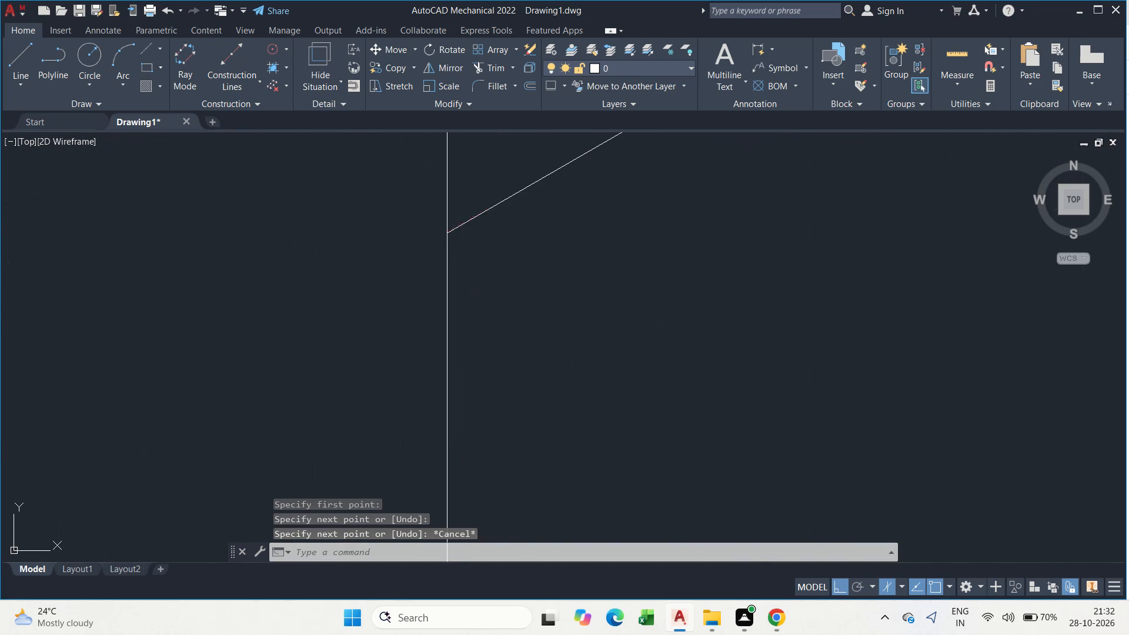
type("tr")
key("space")
left_click_drag(491, 322, 417, 376)
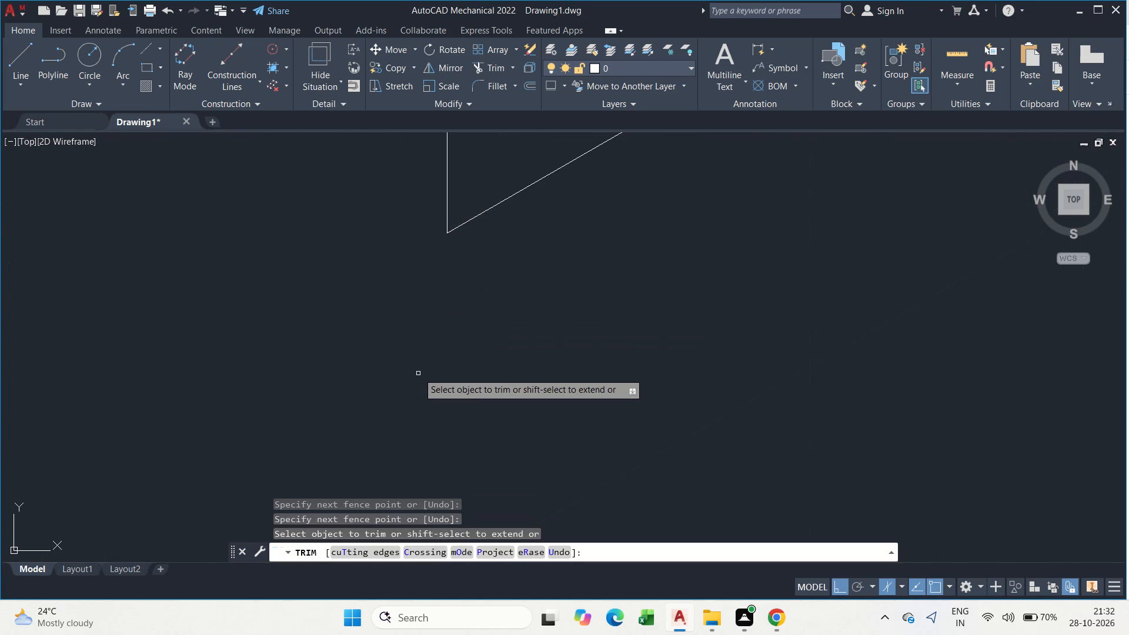
scroll(418, 372, "down", 4)
key("Escape")
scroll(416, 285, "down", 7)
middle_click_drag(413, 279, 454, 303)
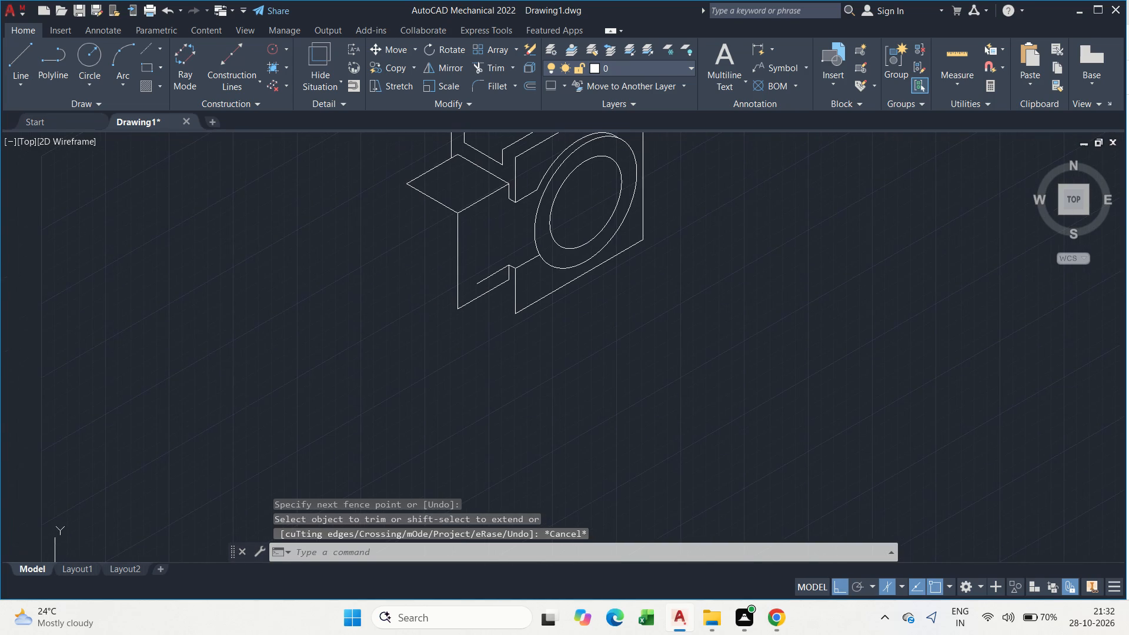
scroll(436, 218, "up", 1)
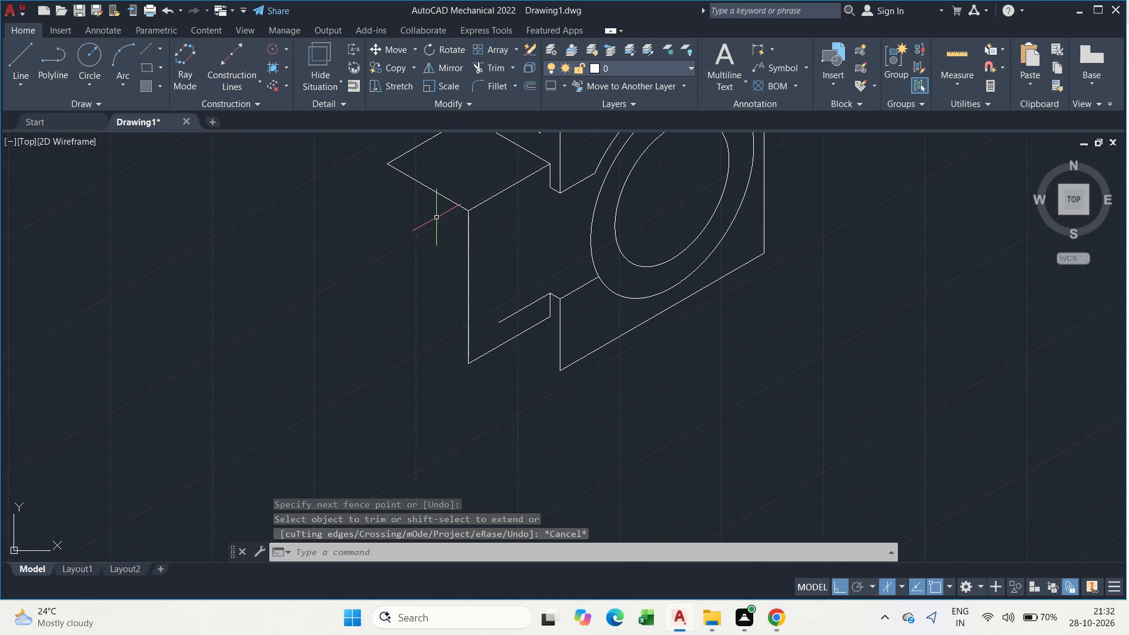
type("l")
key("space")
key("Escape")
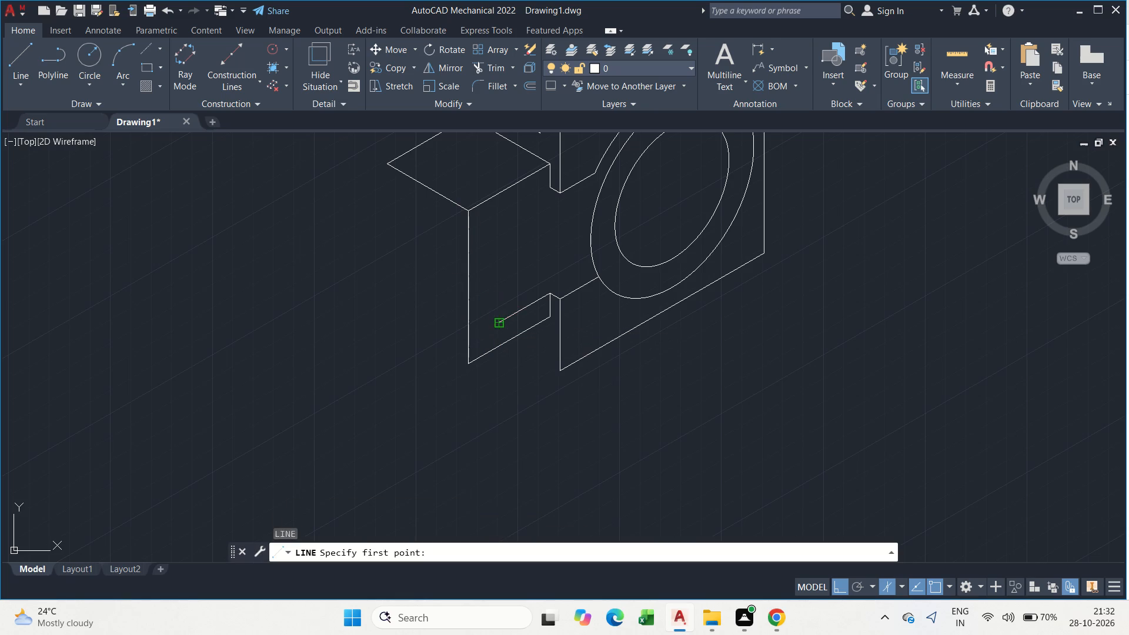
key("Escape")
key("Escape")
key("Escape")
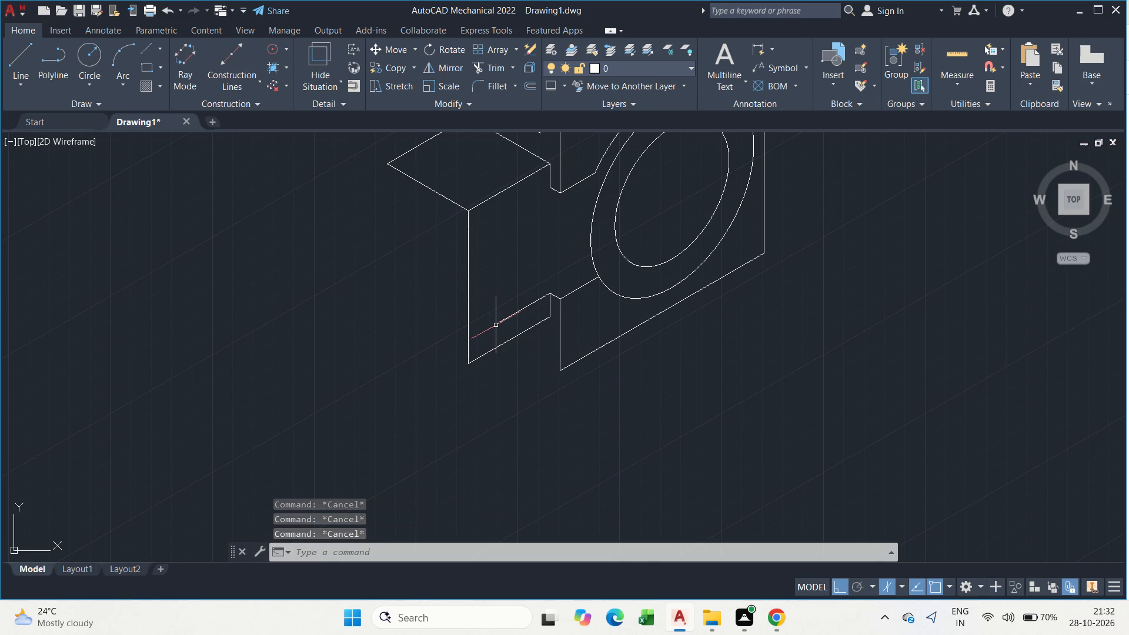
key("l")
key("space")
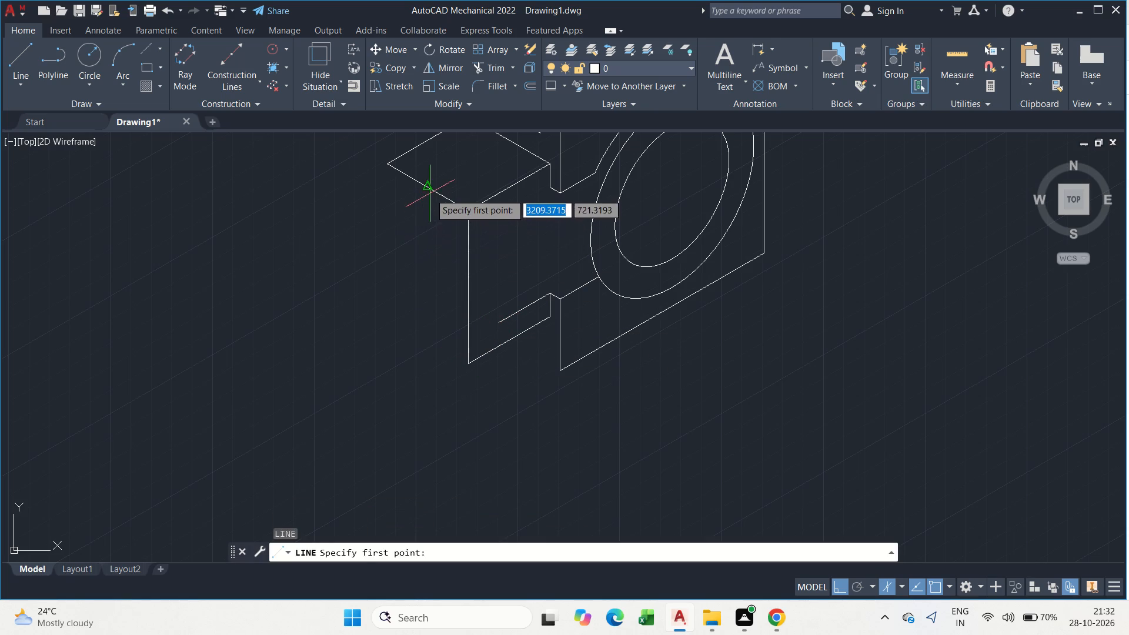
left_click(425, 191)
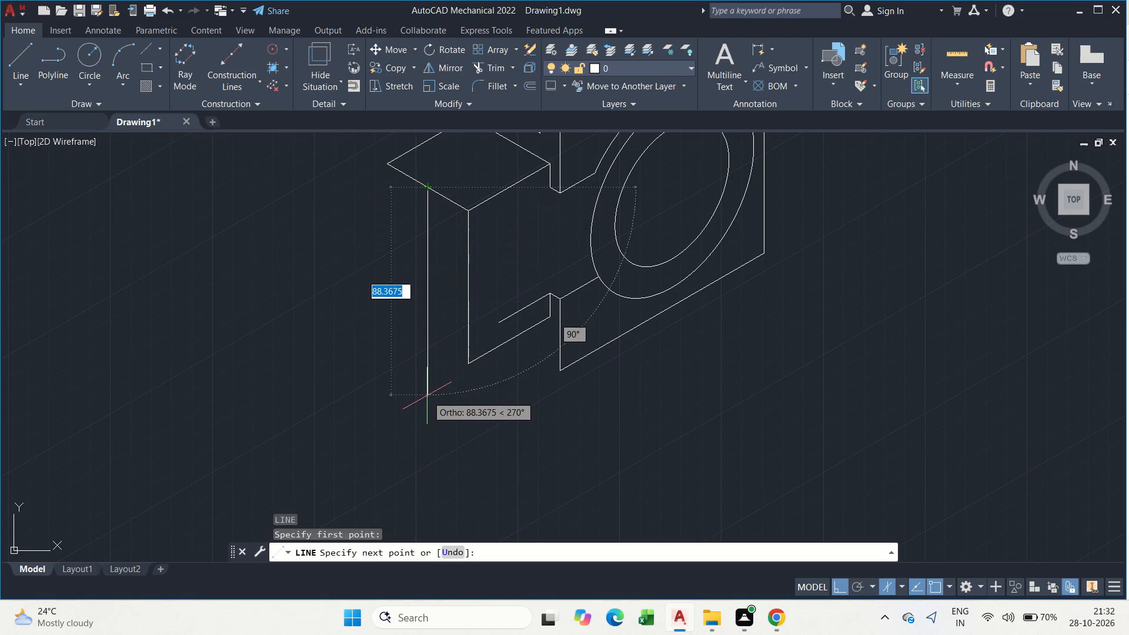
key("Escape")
On the left isoplane, draw a 150° line from the block's bottom front corner, extending past below the top face's left corner.
key("l")
key("space")
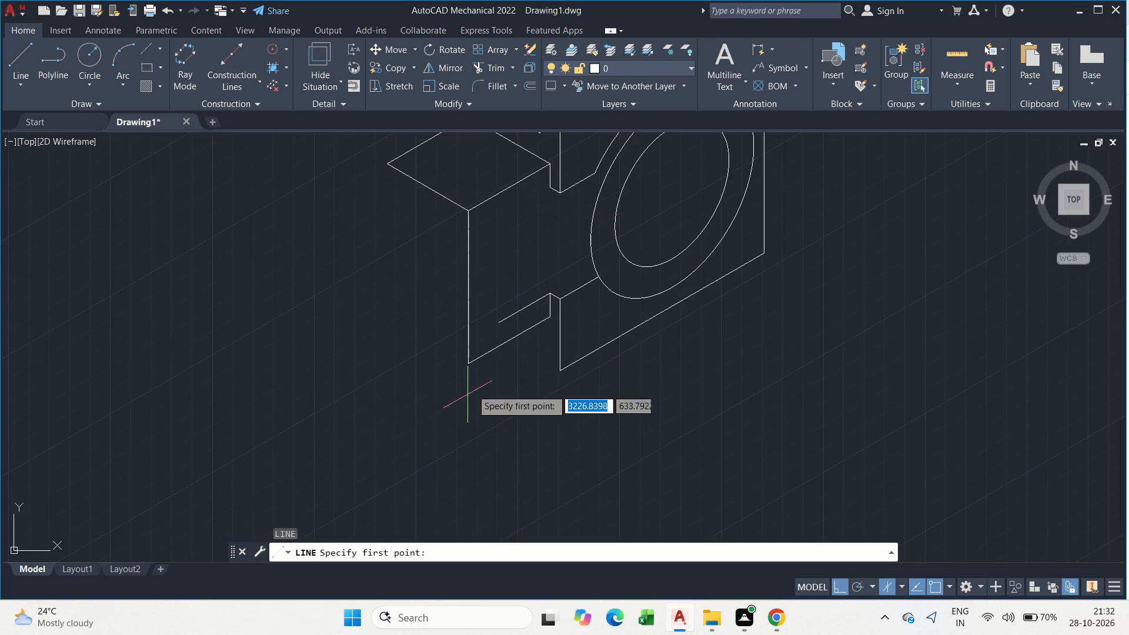
left_click(469, 361)
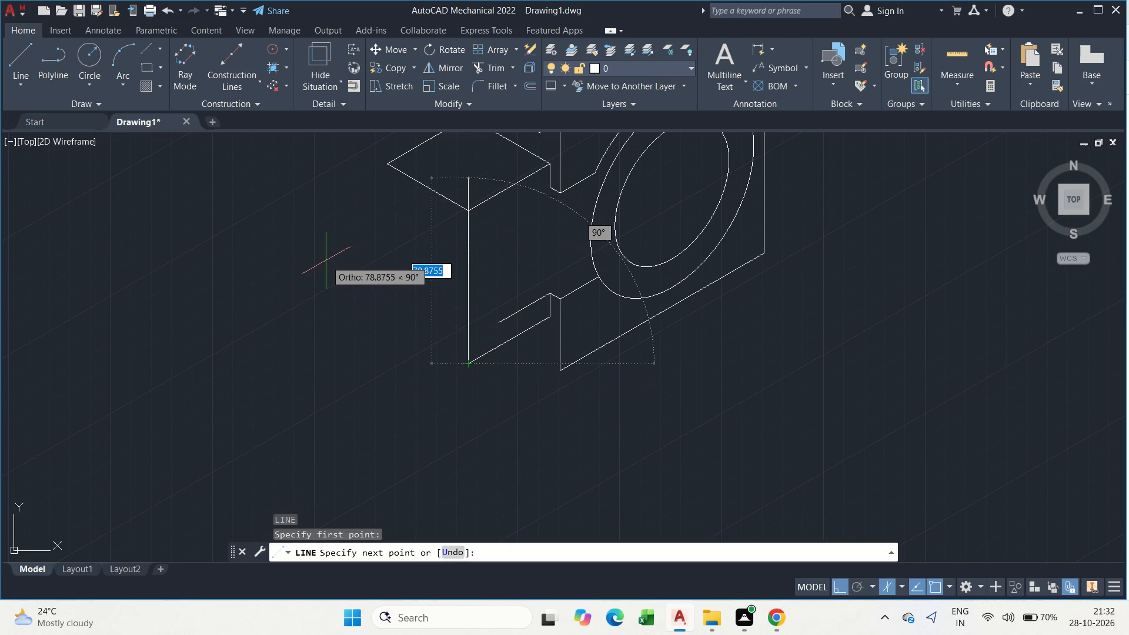
key("F5")
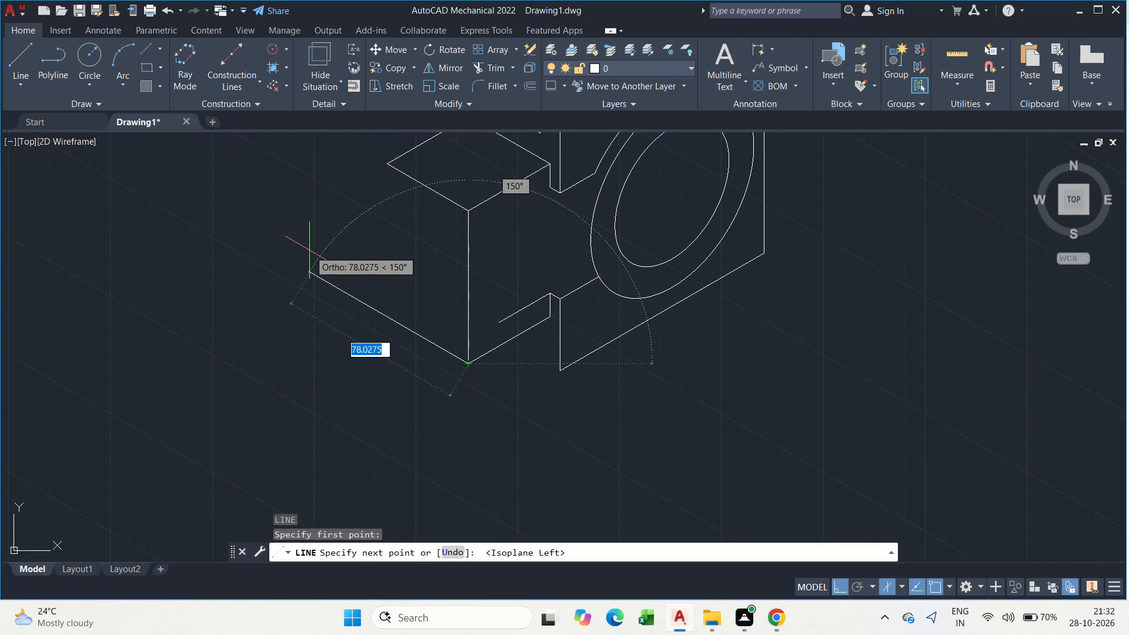
left_click(320, 259)
key("Escape")
Draw a vertical line down from the rhombic top face's left corner, crossing the 150° line at the bottom.
type("l")
key("space")
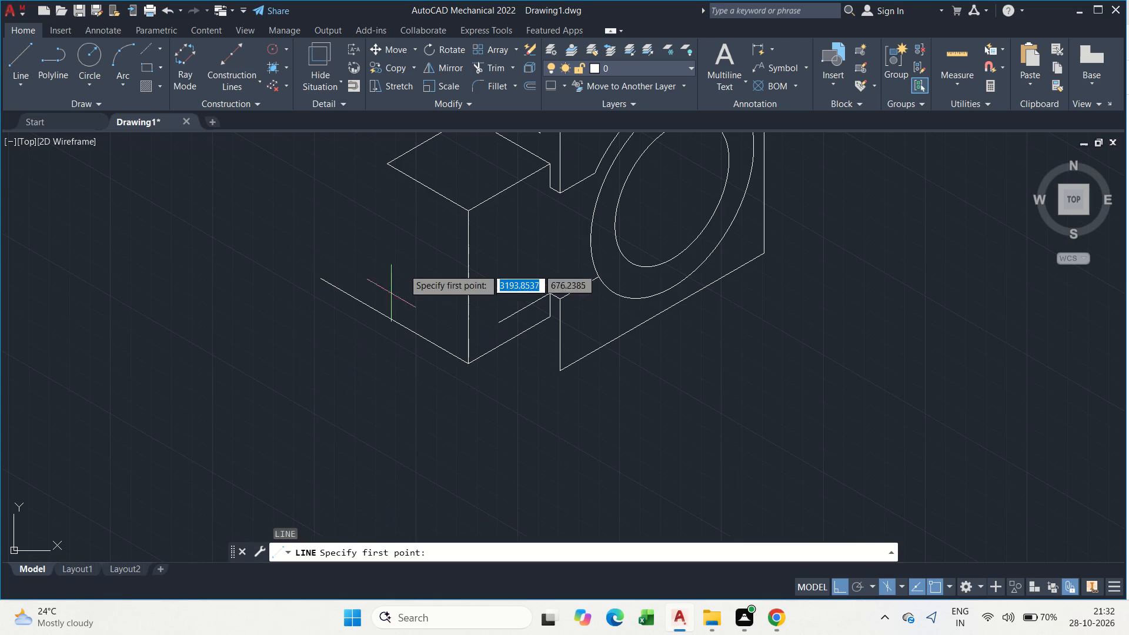
left_click(386, 163)
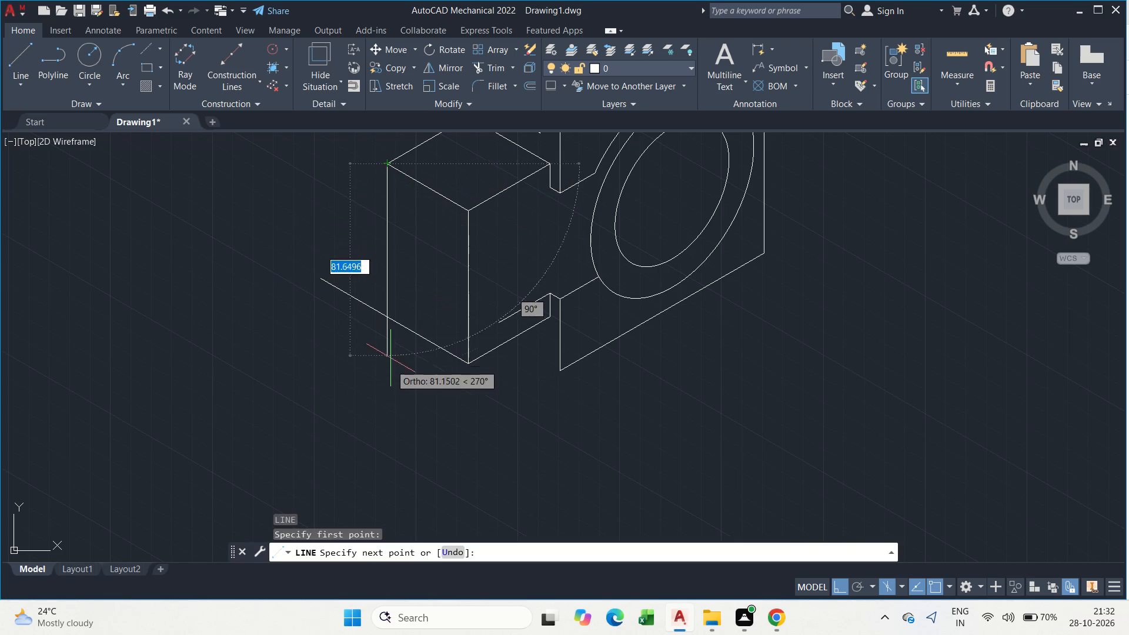
left_click(389, 380)
key("Escape")
Trim the overhangs of the 150° line and the left vertical edge beyond their intersection.
type("tr")
key("space")
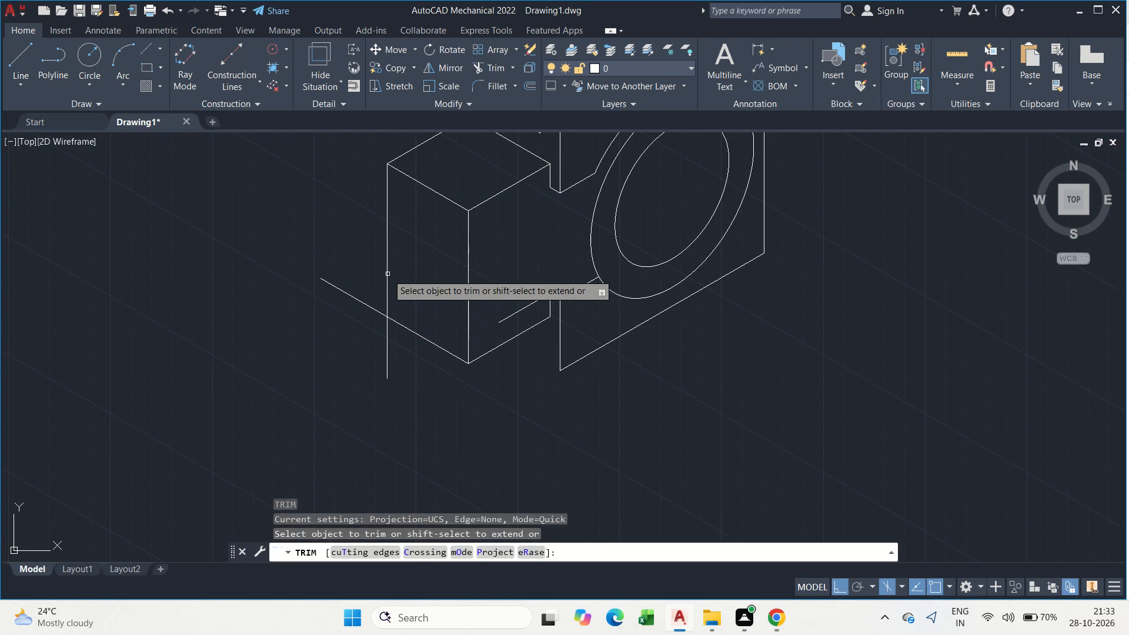
left_click_drag(368, 292, 394, 352)
key("Escape")
Draw a vertical centre line on the block's left face between the midpoints of its top and bottom edges.
type("l")
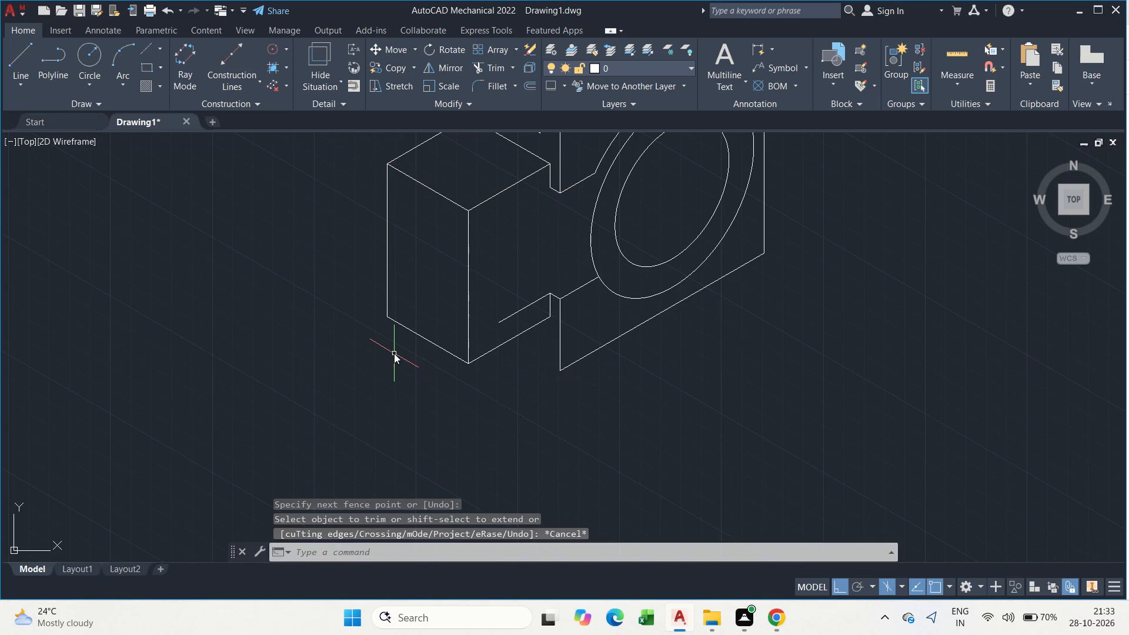
key("space")
left_click_drag(426, 186, 417, 270)
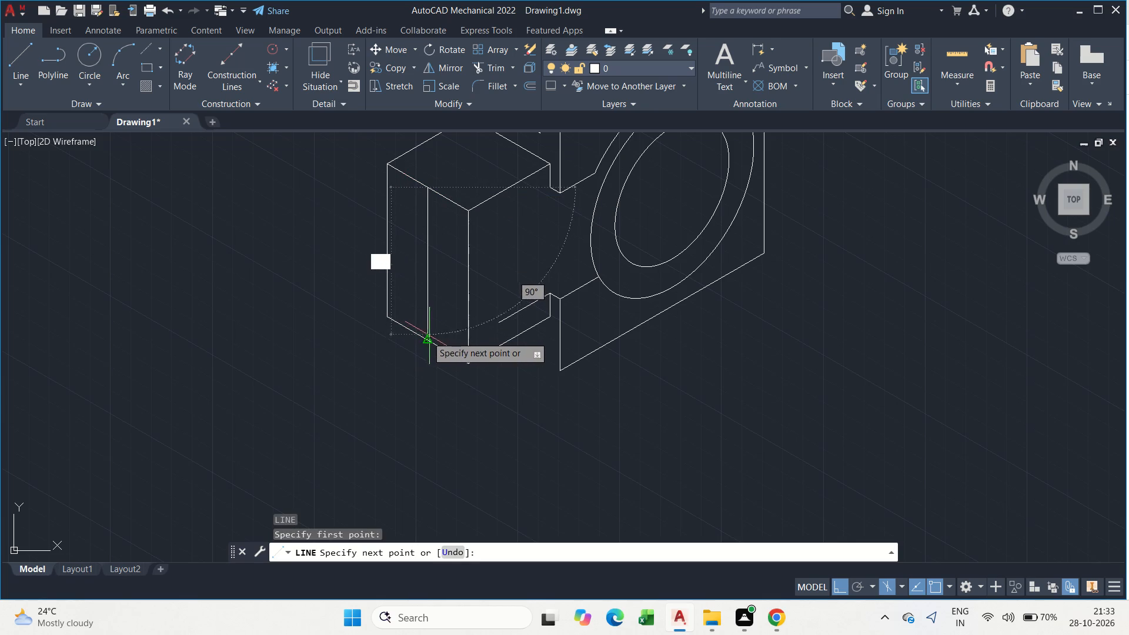
left_click(425, 337)
key("Escape")
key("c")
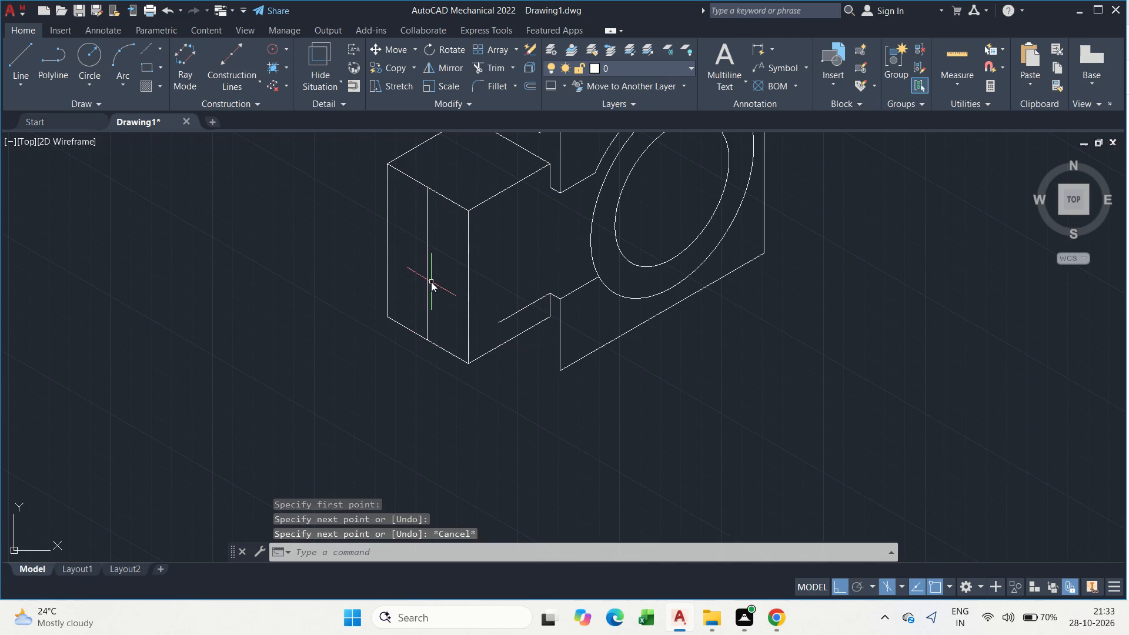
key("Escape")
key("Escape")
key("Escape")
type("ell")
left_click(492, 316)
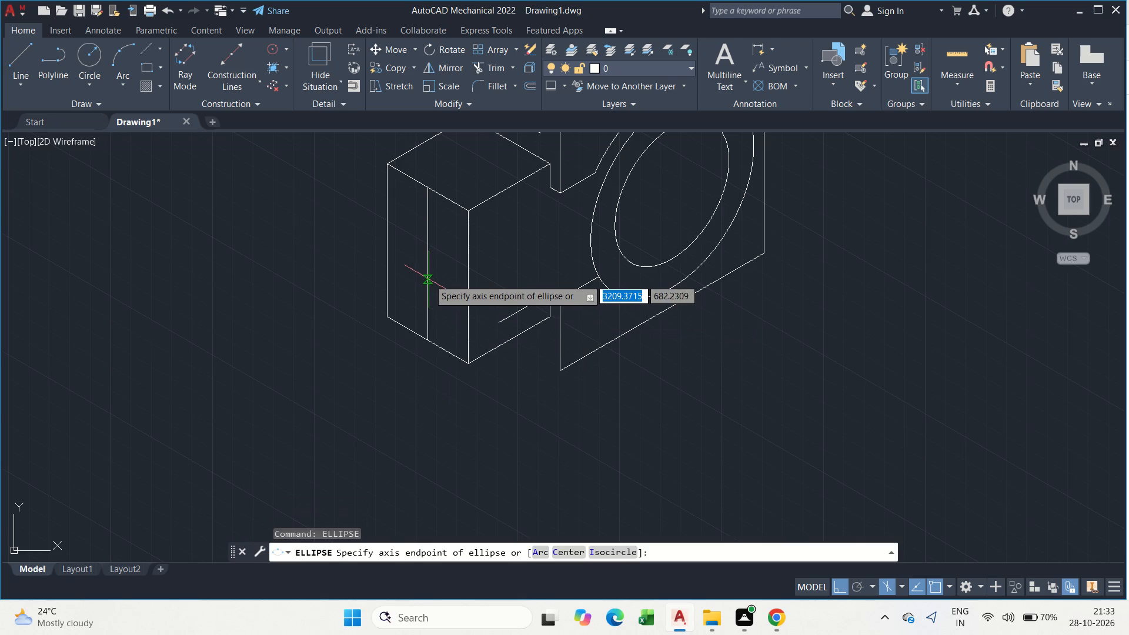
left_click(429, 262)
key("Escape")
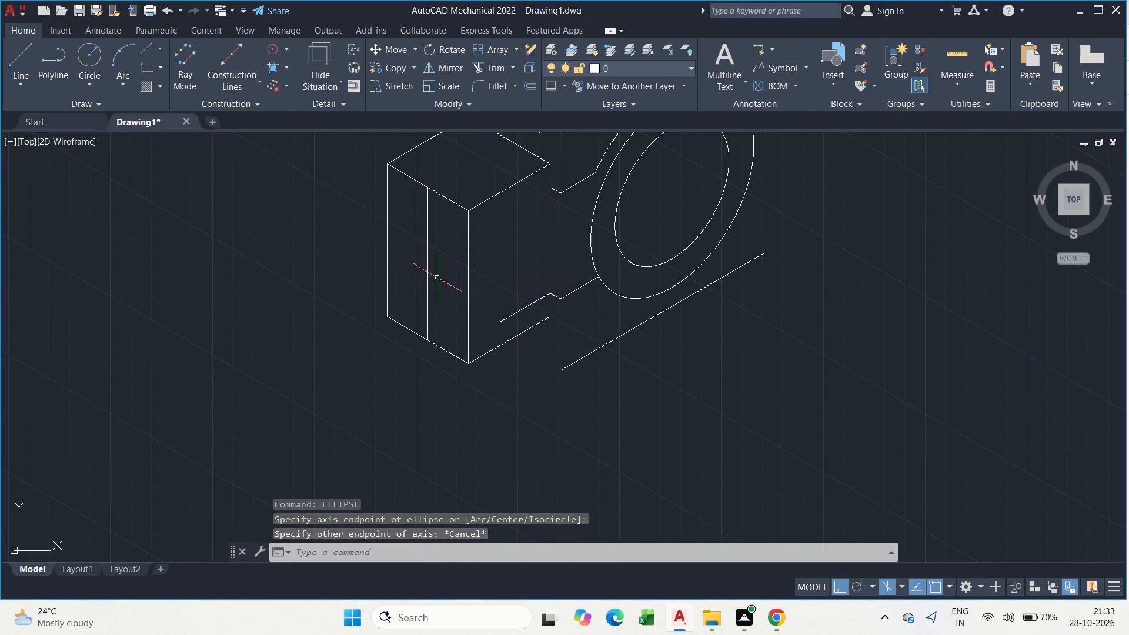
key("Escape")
Start an isocircle with the Ellipse command, centred at the midpoint of the left face's vertical centre line.
type("ell")
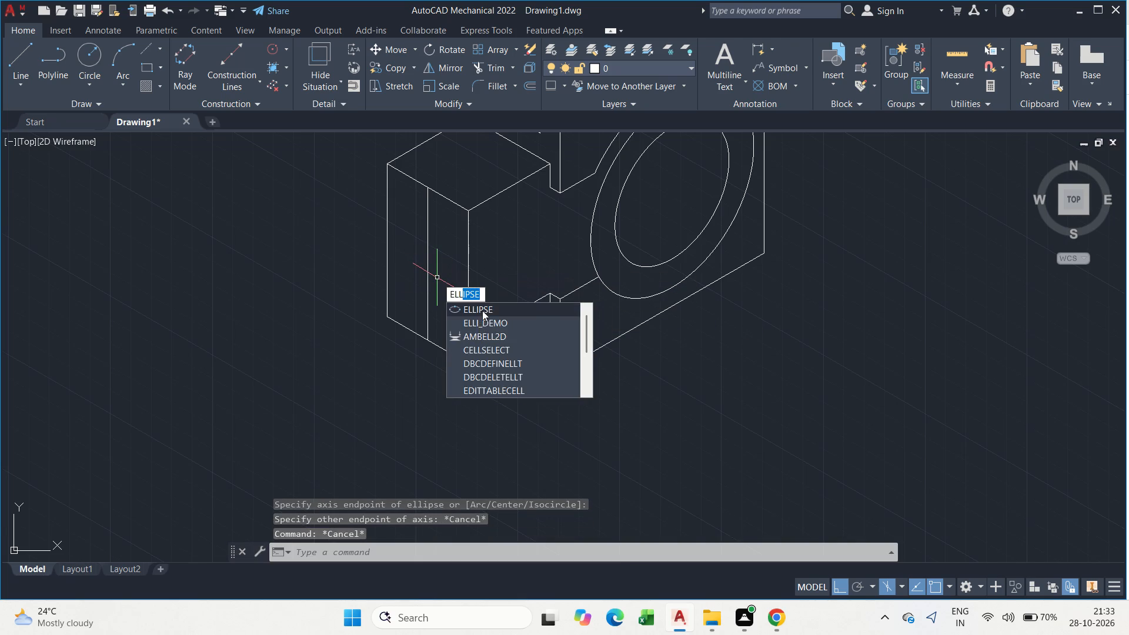
left_click(482, 310)
type("i")
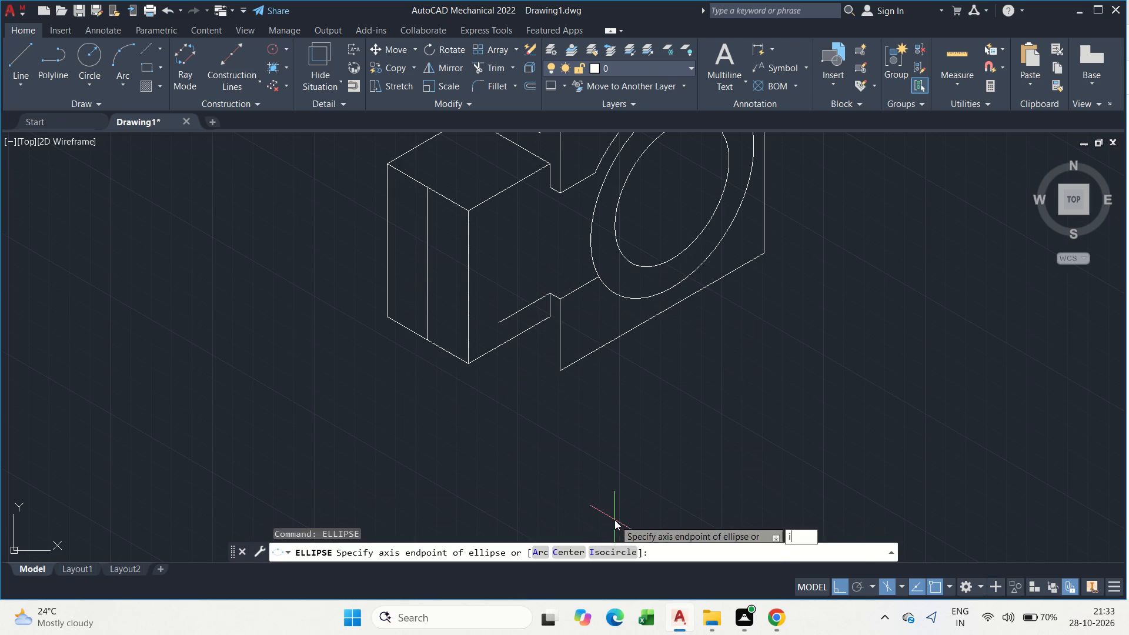
key("space")
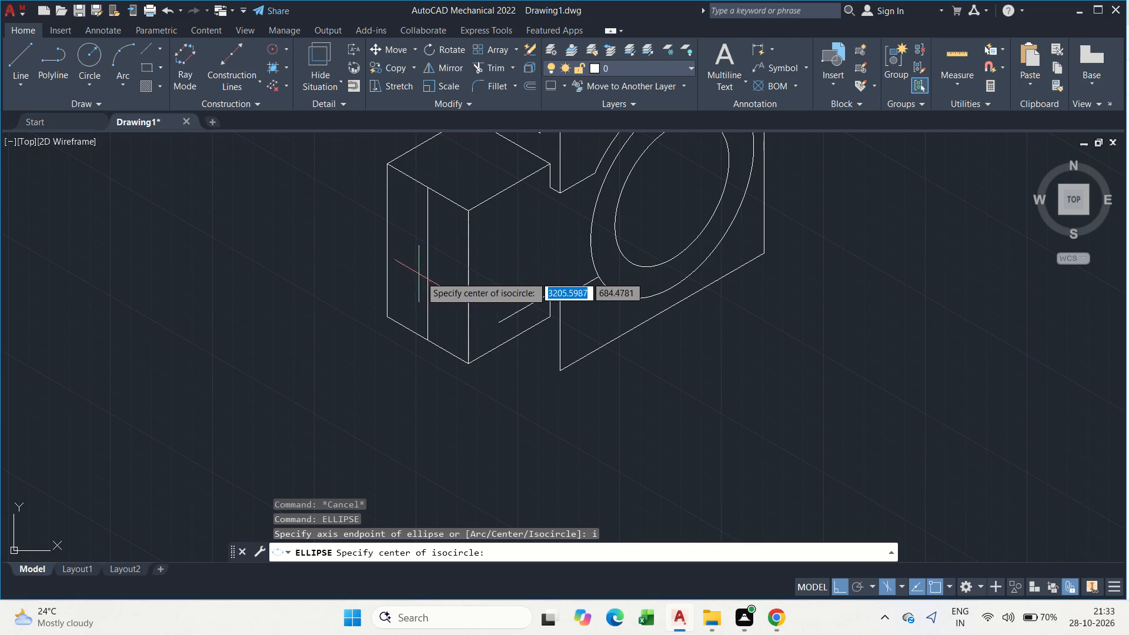
left_click(427, 262)
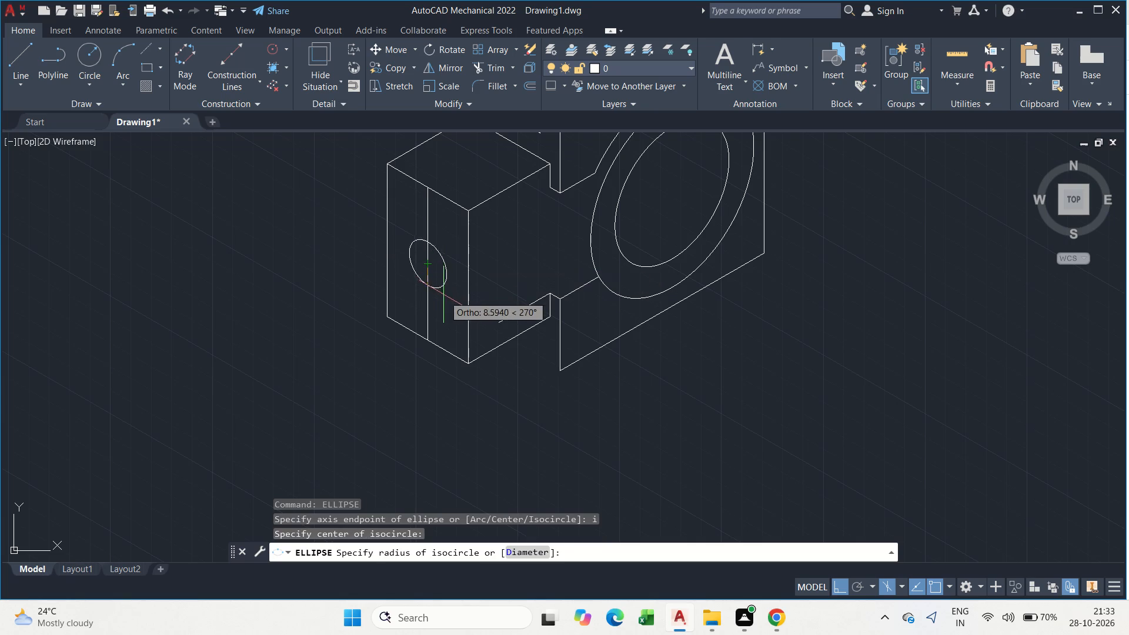
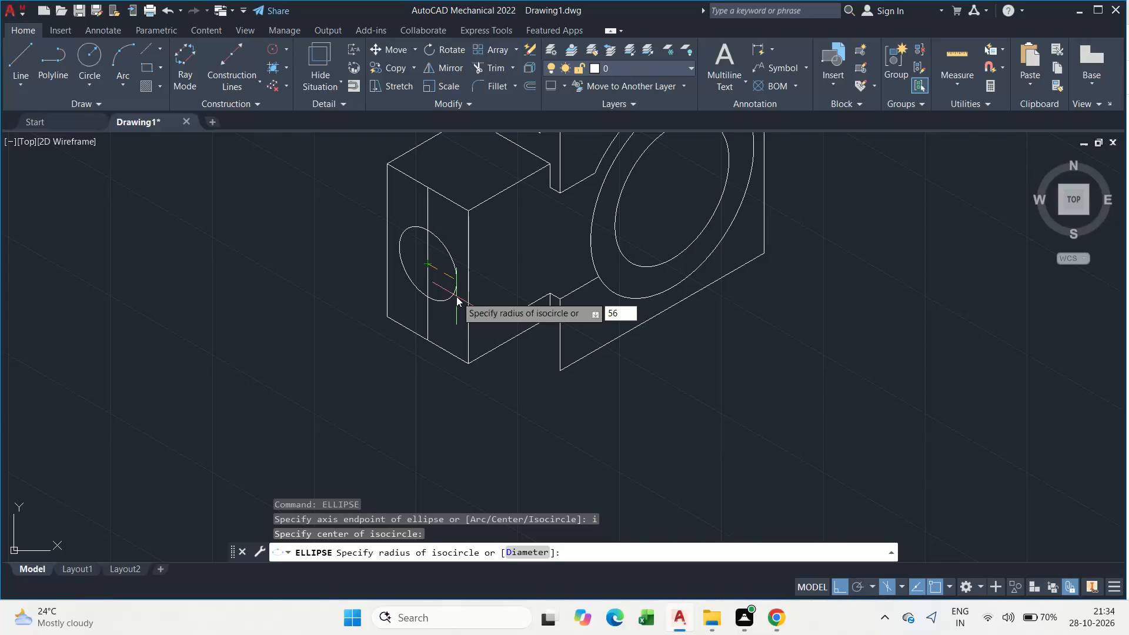
Complete the isocircle on the block's left face with a diameter of 56.
key("BackSpace")
key("BackSpace")
type("d")
key("space")
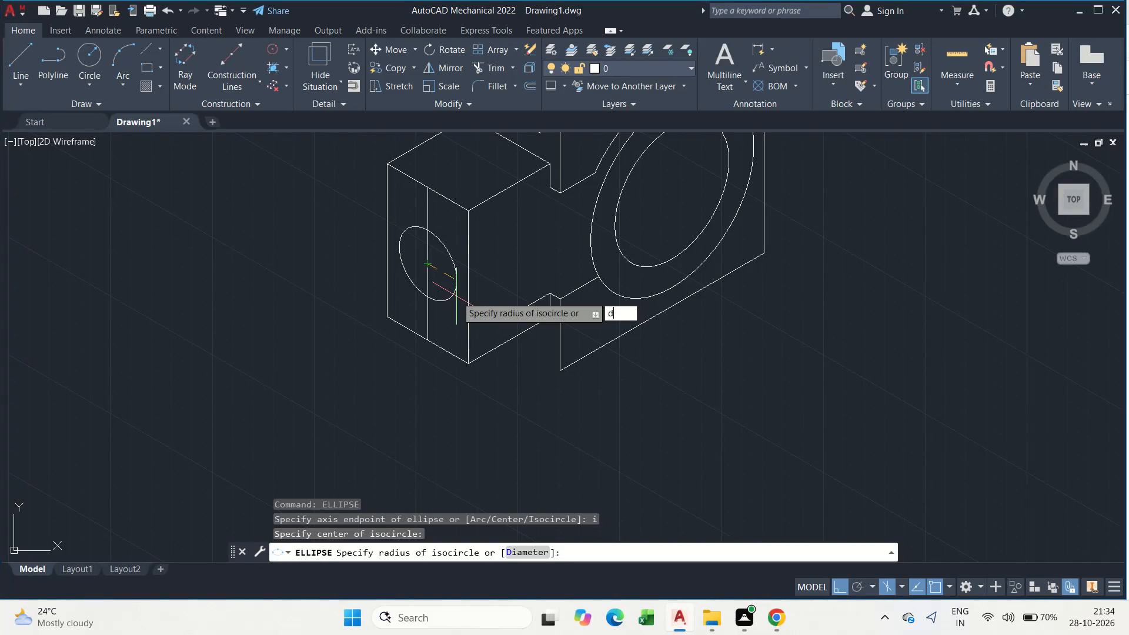
type("56")
key("Return")
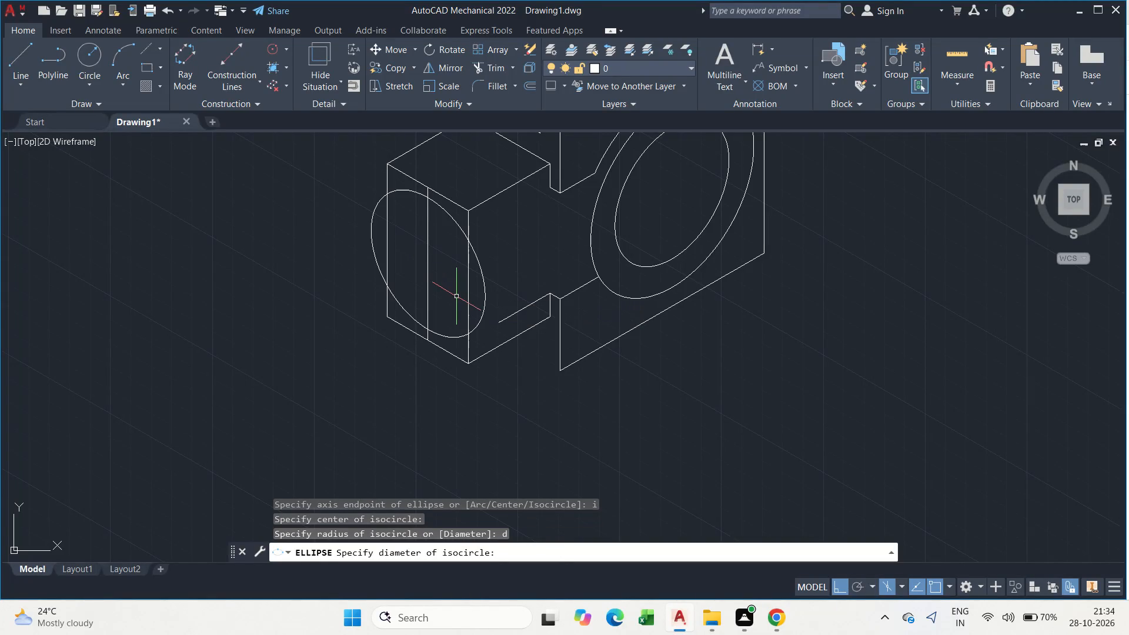
key("Escape")
scroll(447, 242, "up", 2)
scroll(447, 242, "down", 1)
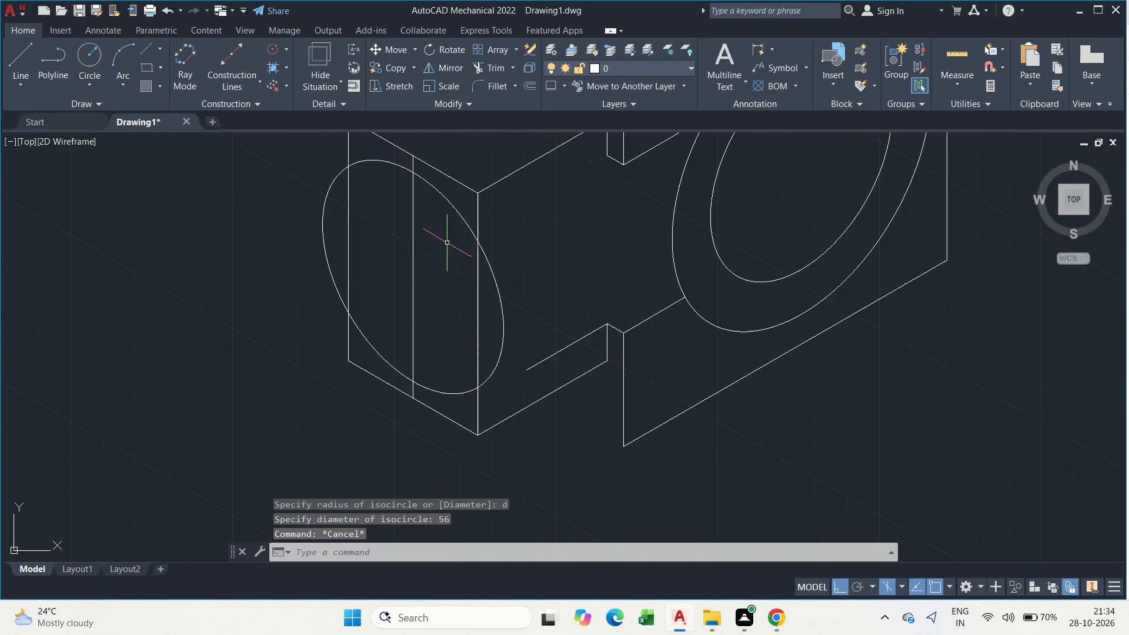
key("Escape")
Trim the parts of the left face's two vertical edges that lie inside the 56-diameter isocircle.
scroll(507, 240, "up", 1)
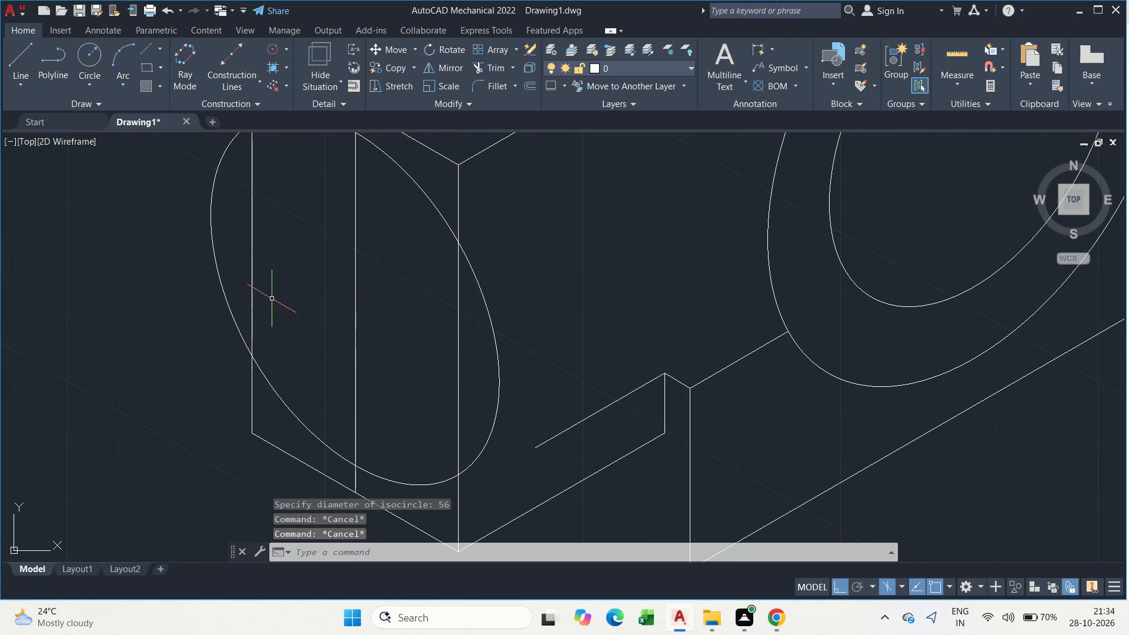
type("tr")
key("space")
left_click_drag(272, 285, 267, 281)
left_click(241, 265)
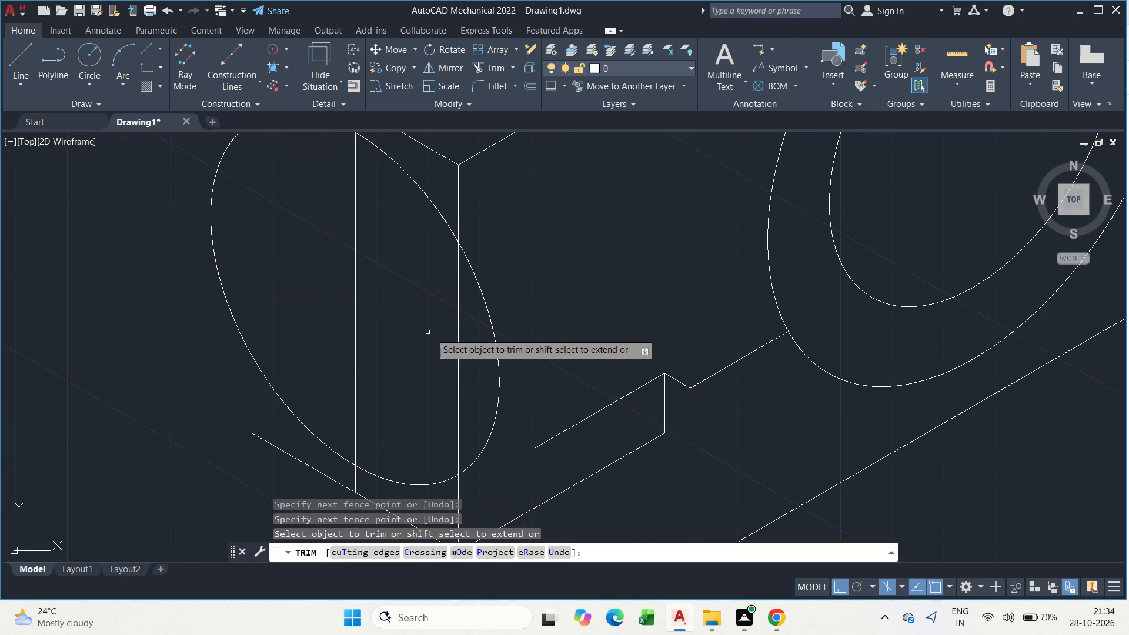
left_click_drag(430, 333, 493, 393)
scroll(430, 336, "down", 2)
key("Escape")
Copy the isocircle from its centre 5 units outward along the 210° direction on the top isoplane.
scroll(430, 336, "up", 1)
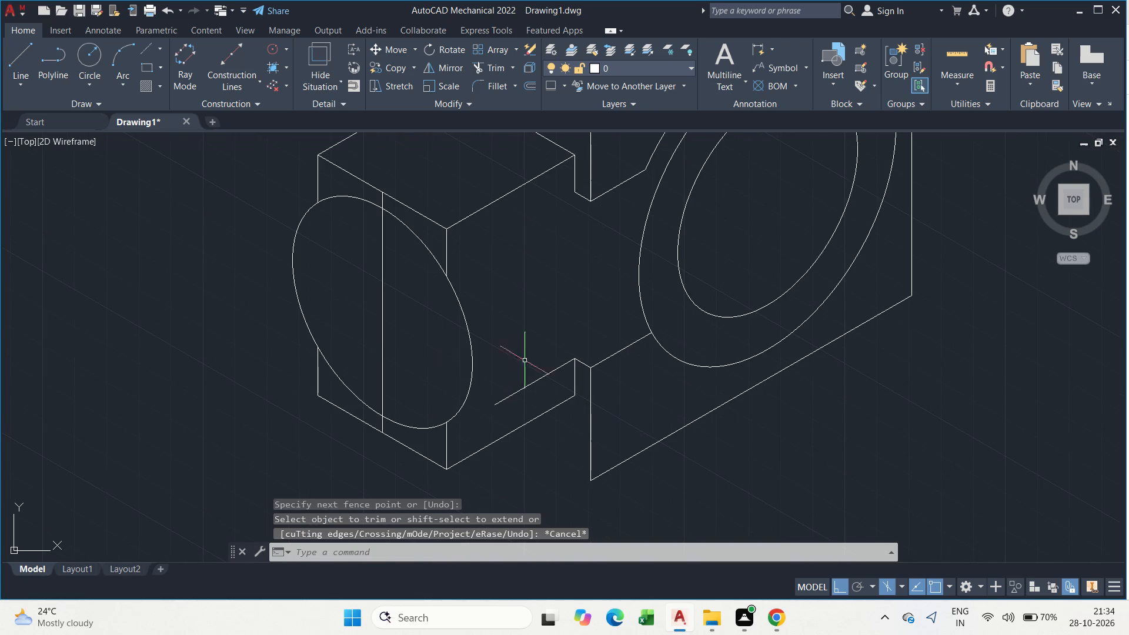
left_click_drag(522, 355, 502, 342)
left_click(460, 329)
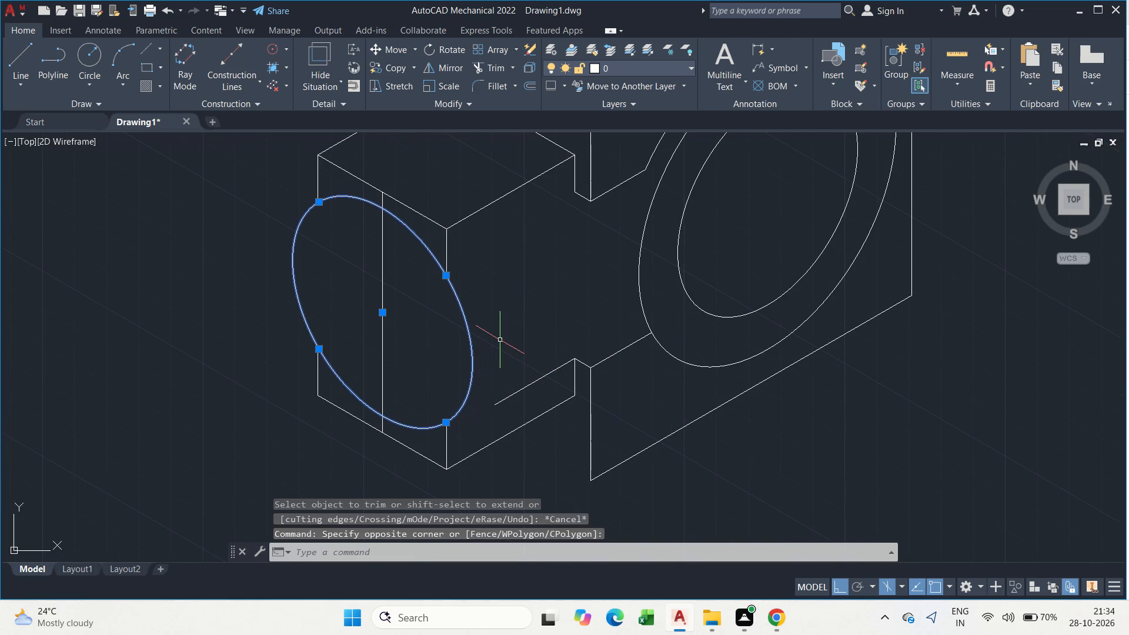
key("c")
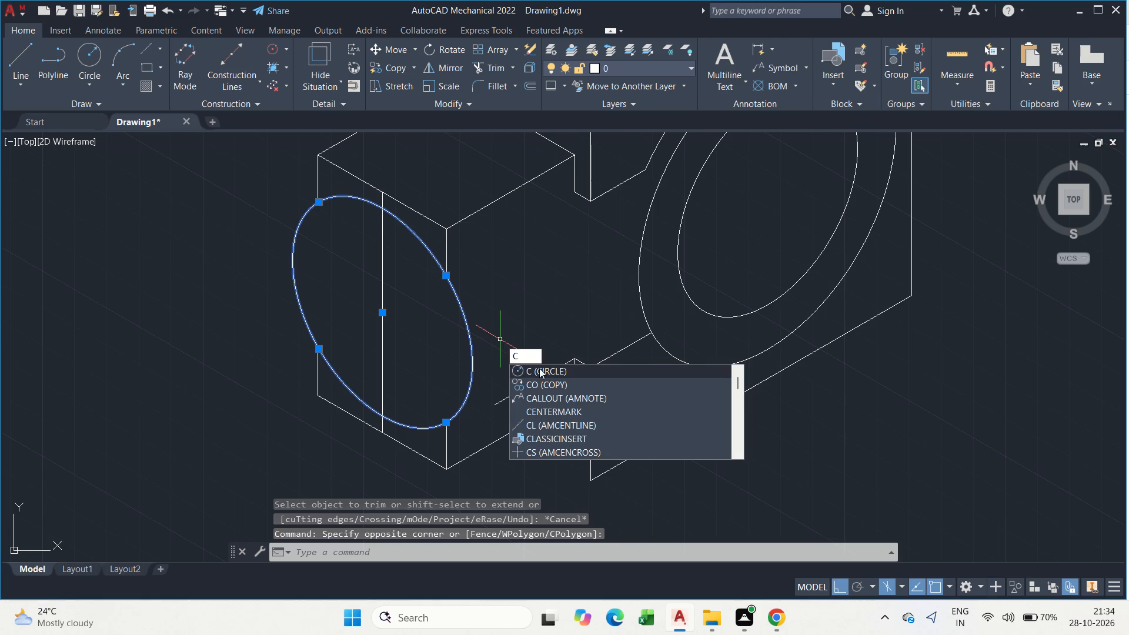
left_click(553, 383)
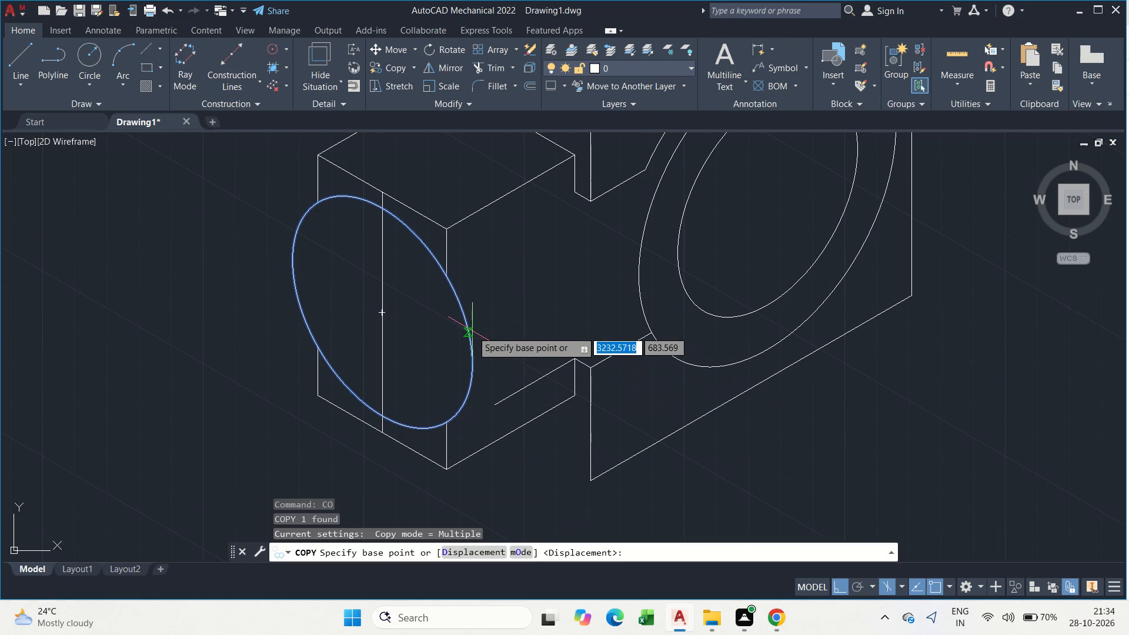
left_click(381, 309)
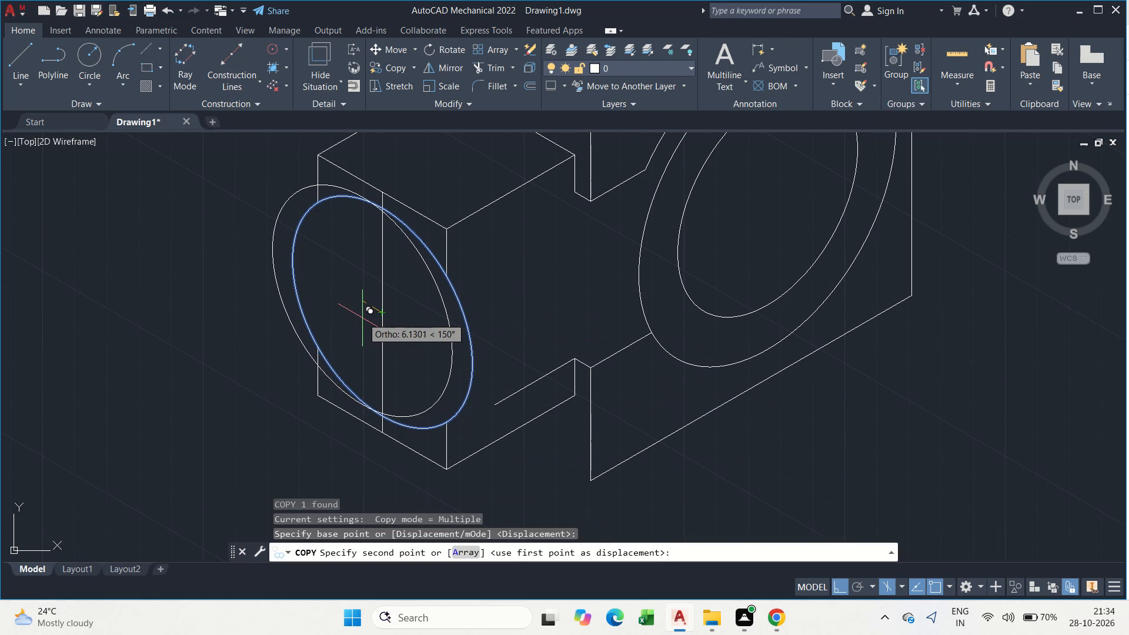
key("F5")
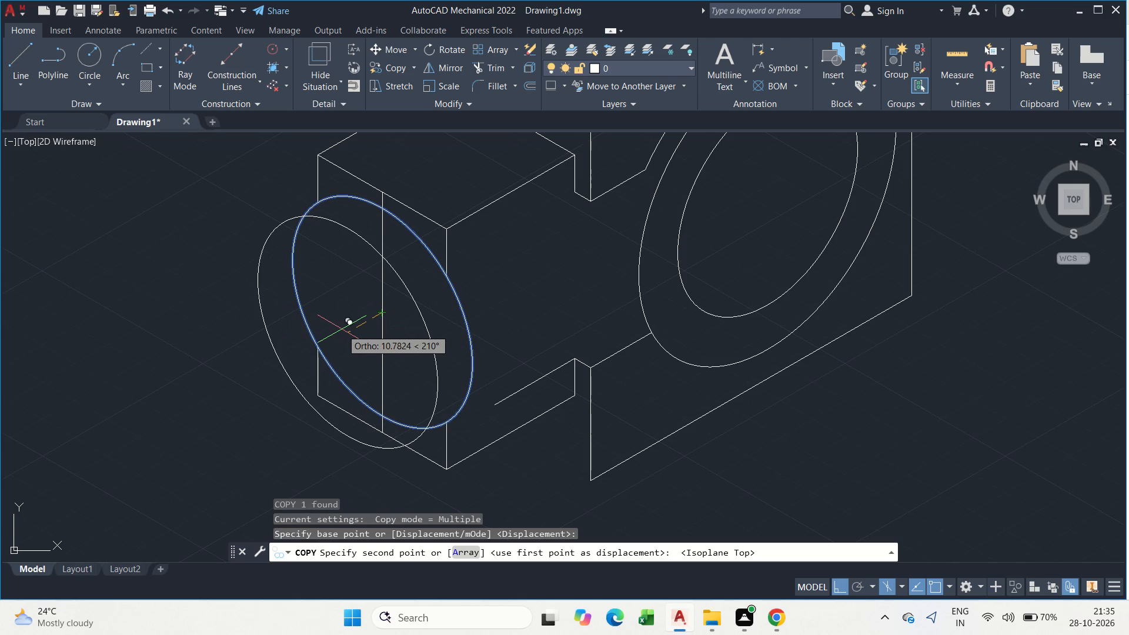
key("5")
key("Return")
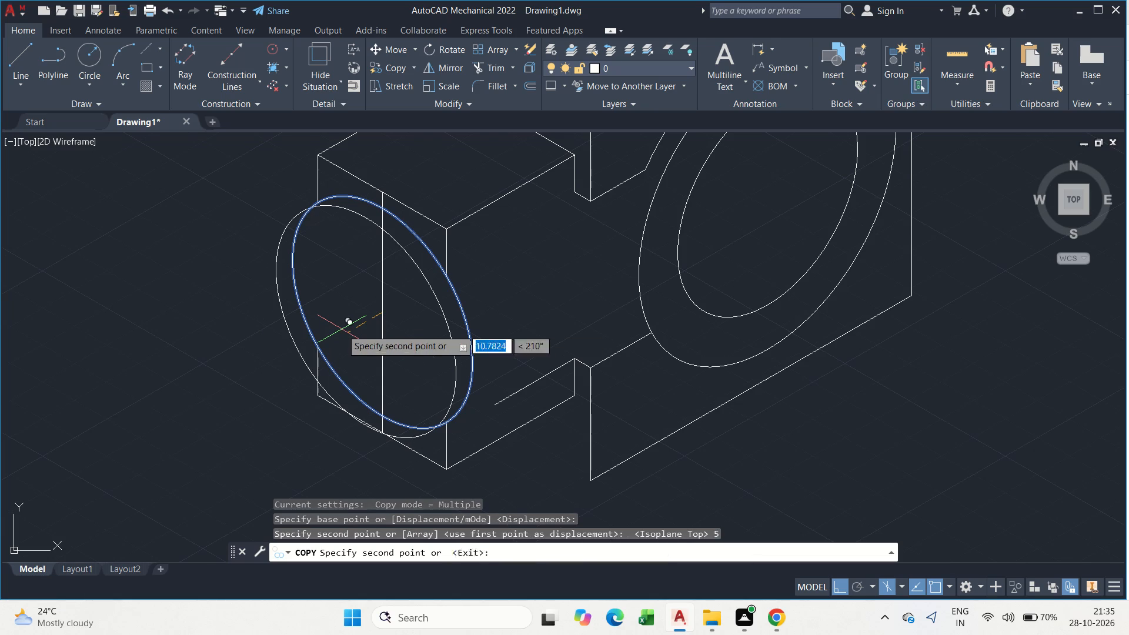
key("Escape")
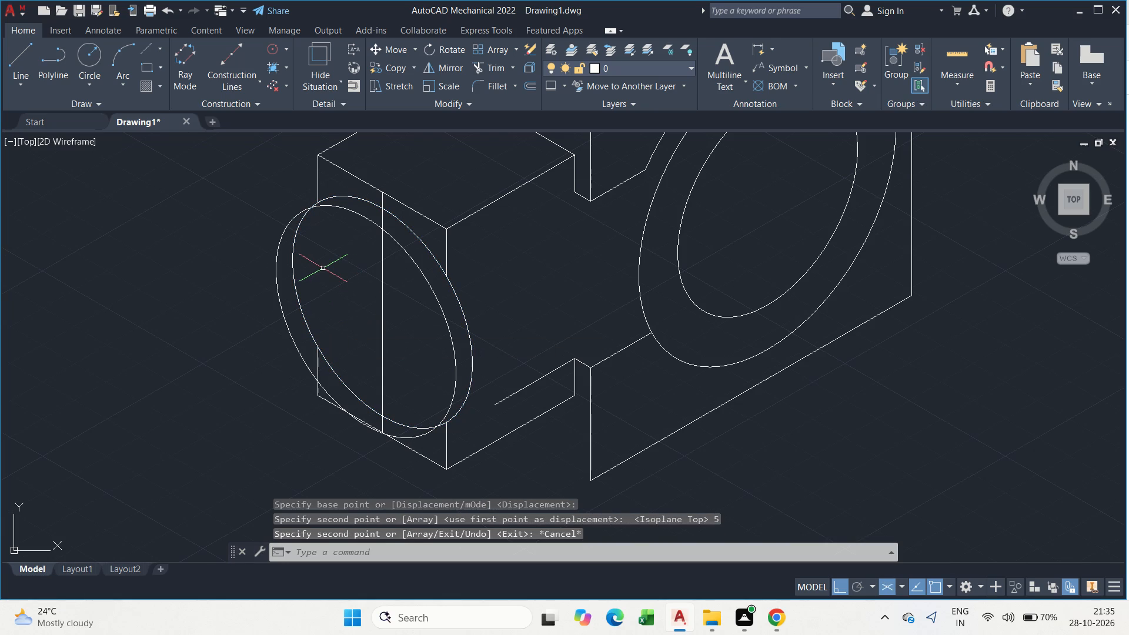
Trim the rear isocircle's left and lower arcs and the block's bottom edge where the front isocircle hides them.
type("tr")
left_click(350, 302)
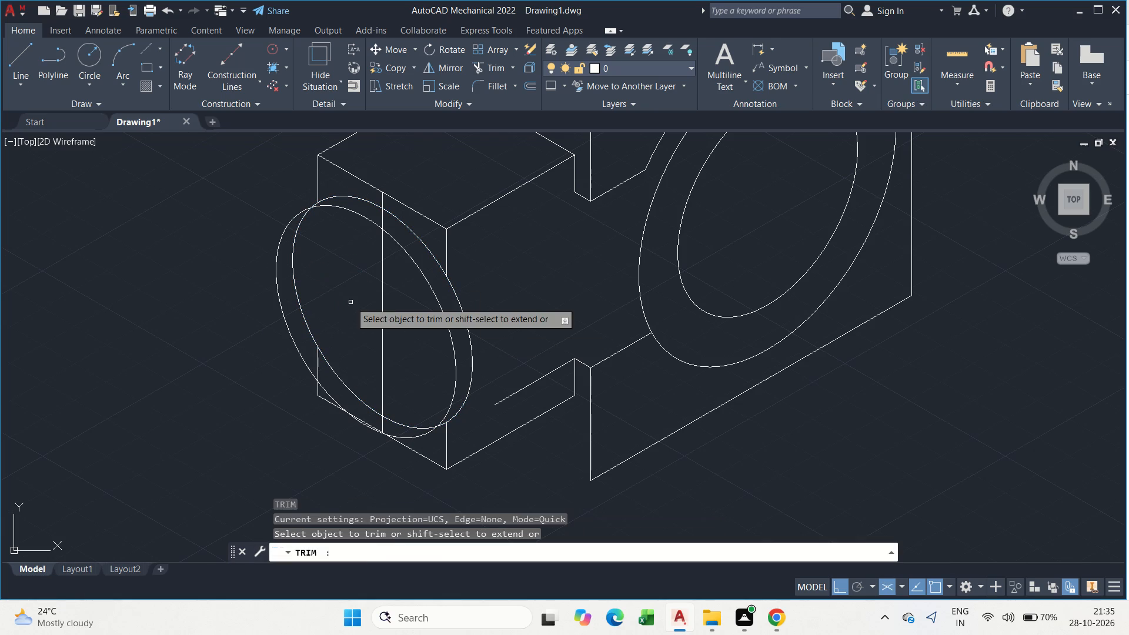
left_click(296, 285)
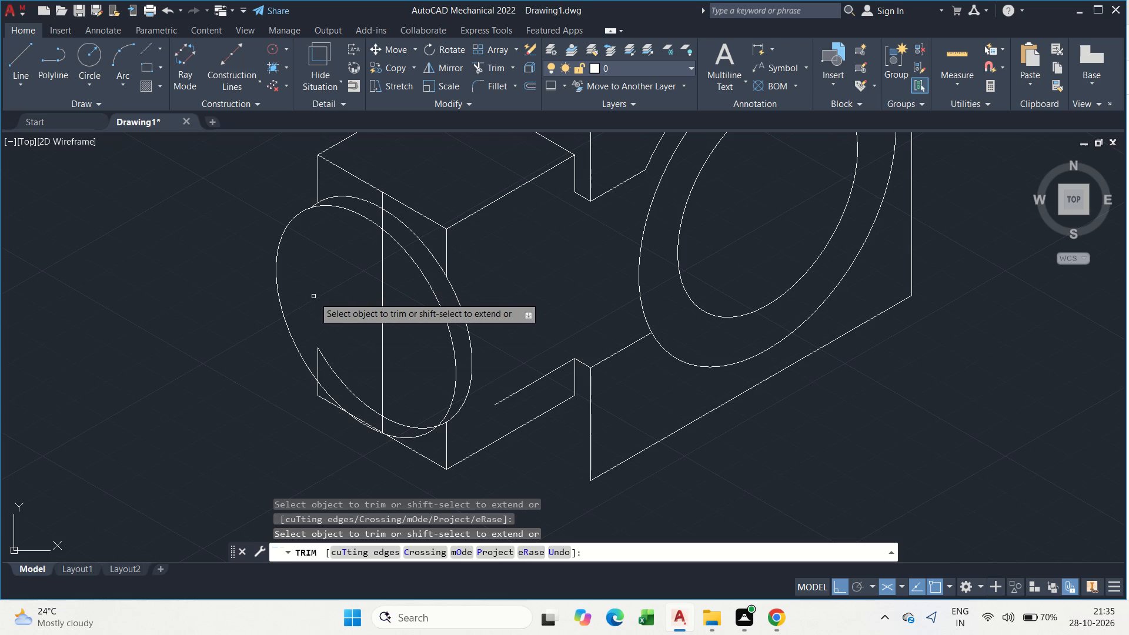
scroll(340, 367, "up", 3)
left_click(289, 339)
left_click(240, 313)
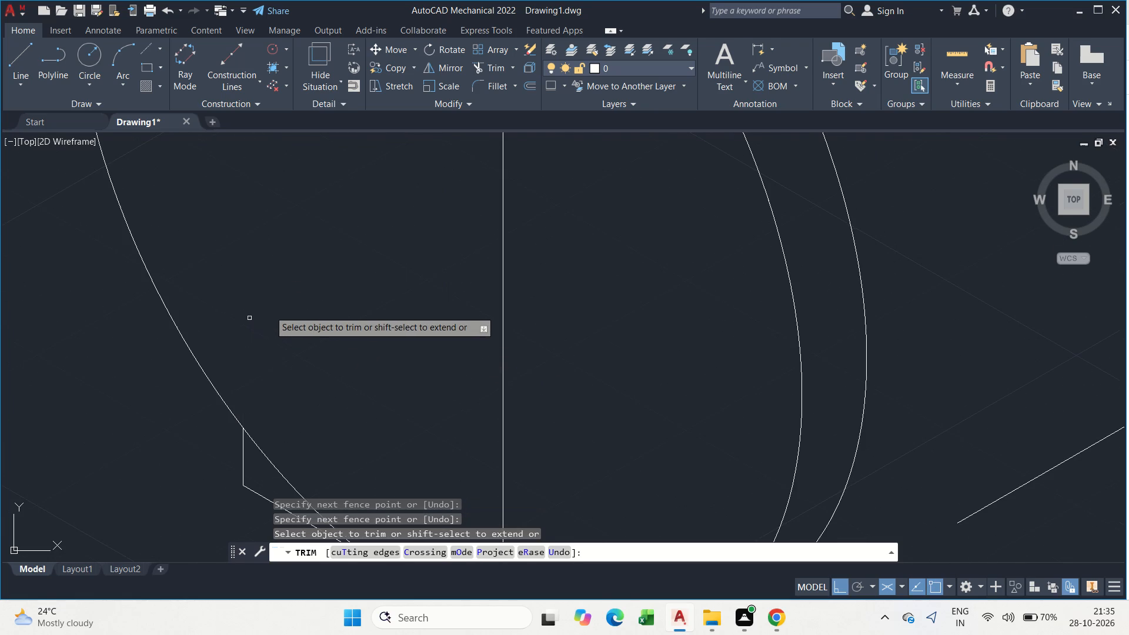
scroll(269, 310, "down", 3)
scroll(353, 386, "up", 2)
left_click_drag(353, 387, 357, 362)
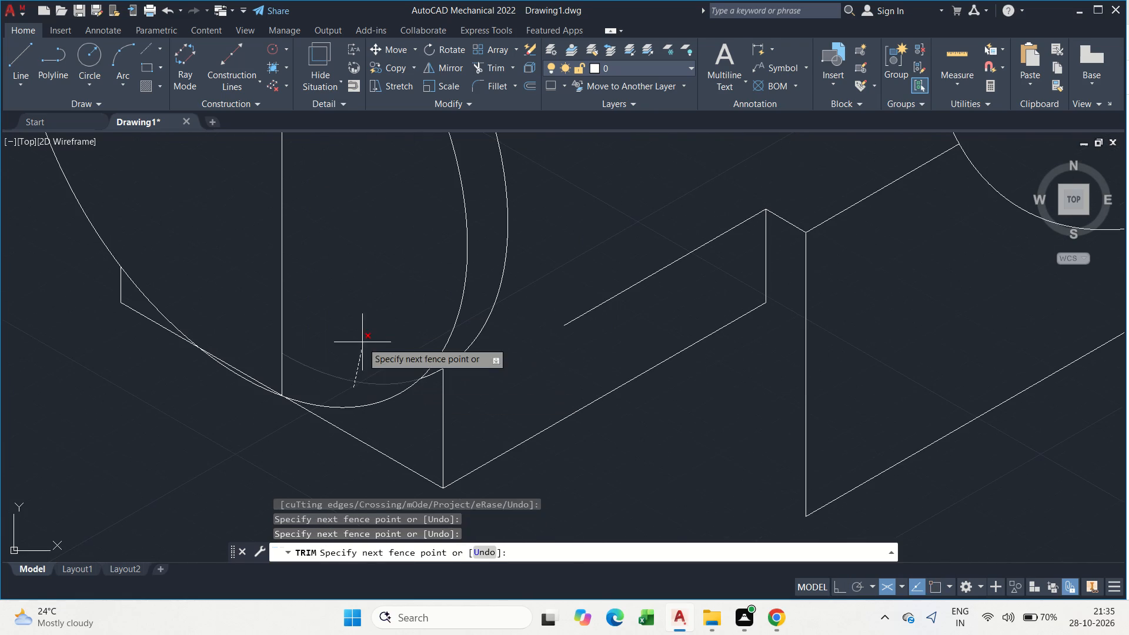
left_click(362, 342)
scroll(356, 292, "down", 2)
scroll(316, 325, "up", 4)
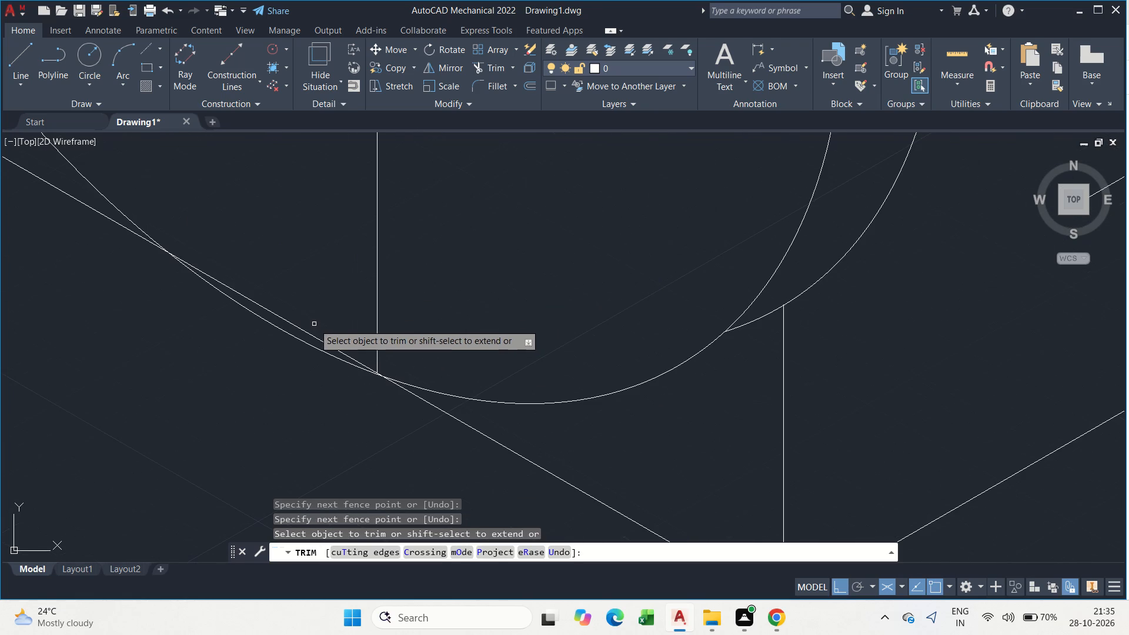
left_click(306, 333)
scroll(322, 297, "down", 3)
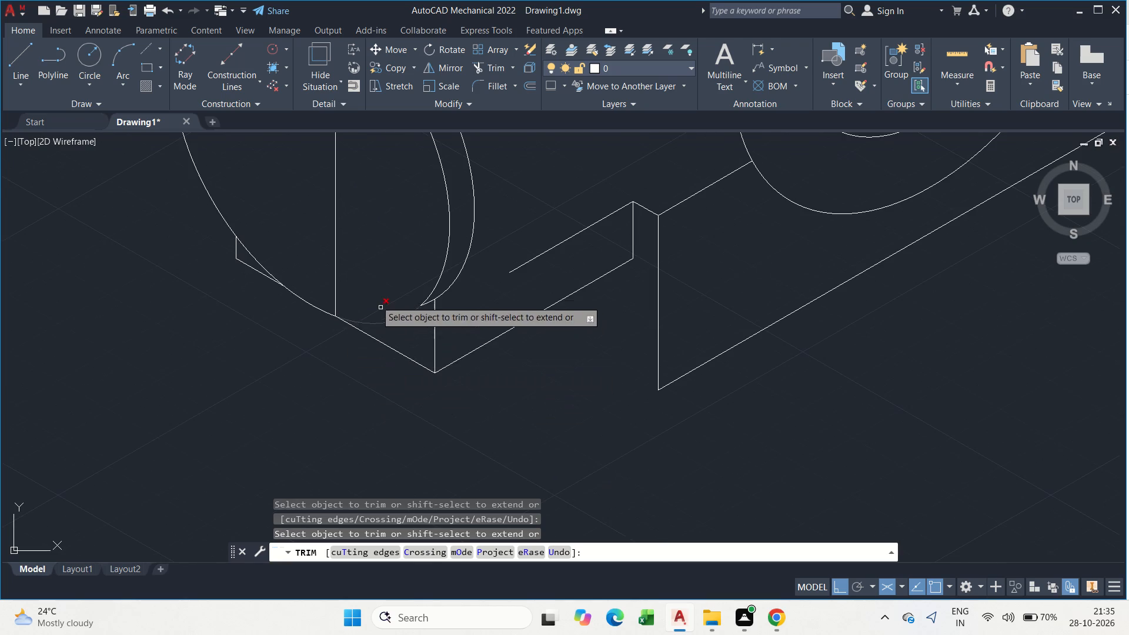
middle_click_drag(369, 288, 400, 386)
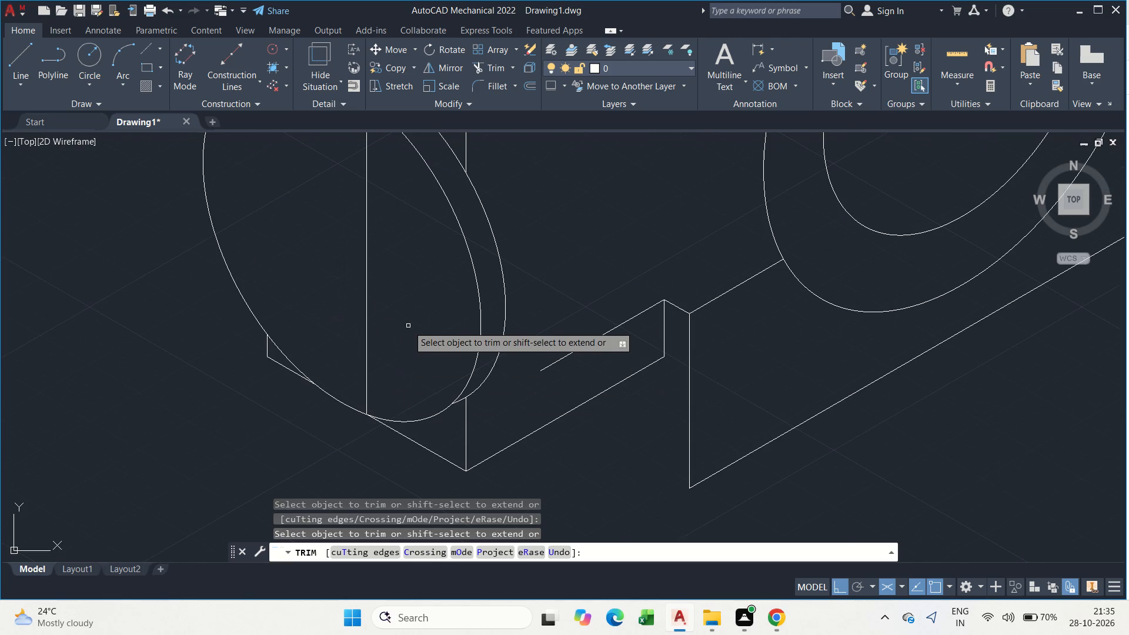
key("Escape")
Copy the front isocircle from its centre 20 units back into the block along the 30° direction.
scroll(408, 326, "down", 1)
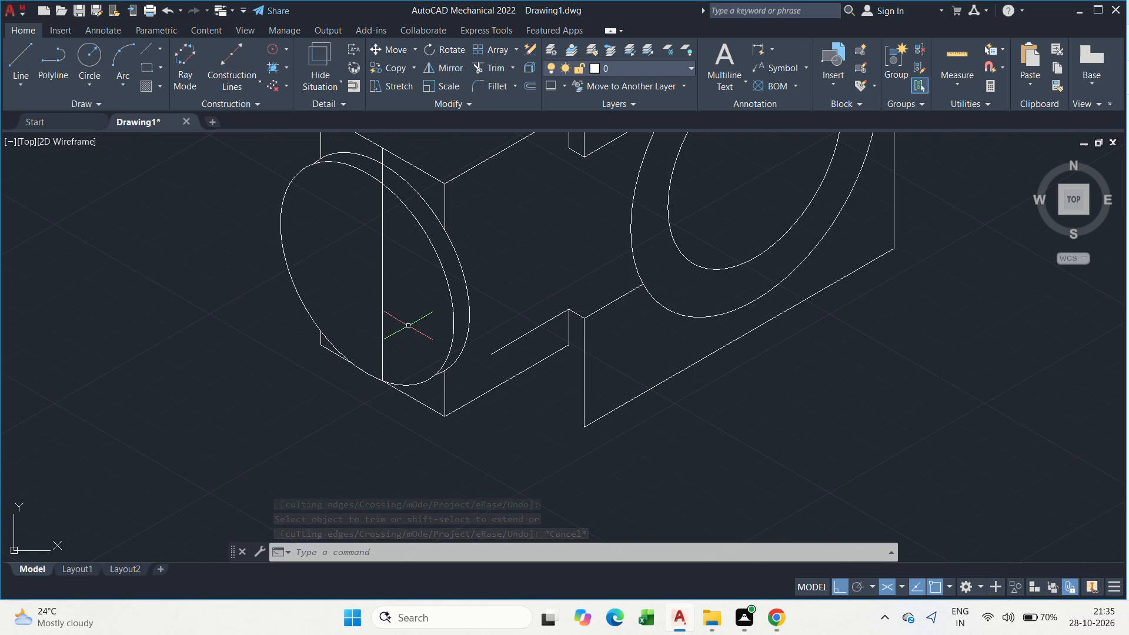
left_click(452, 300)
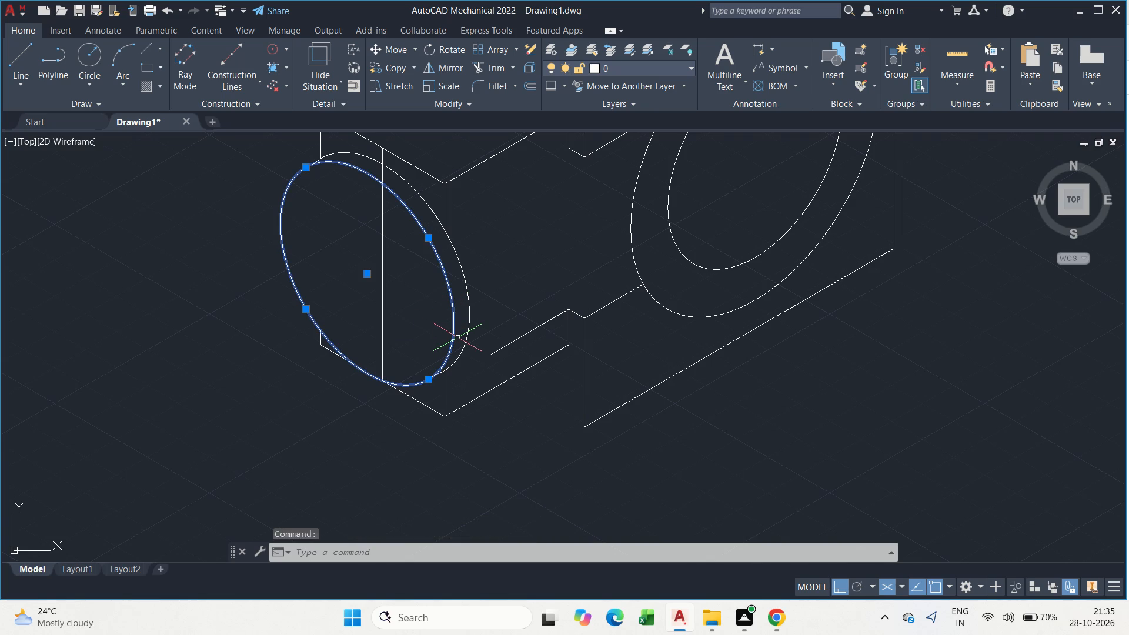
key("c")
left_click_drag(503, 387, 498, 382)
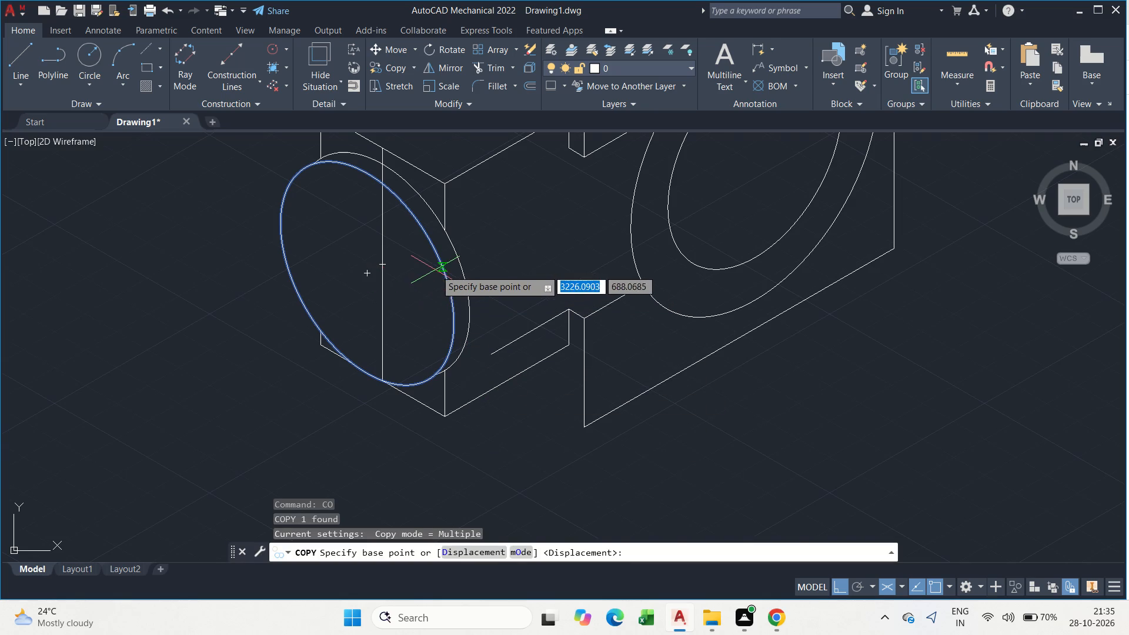
left_click(369, 272)
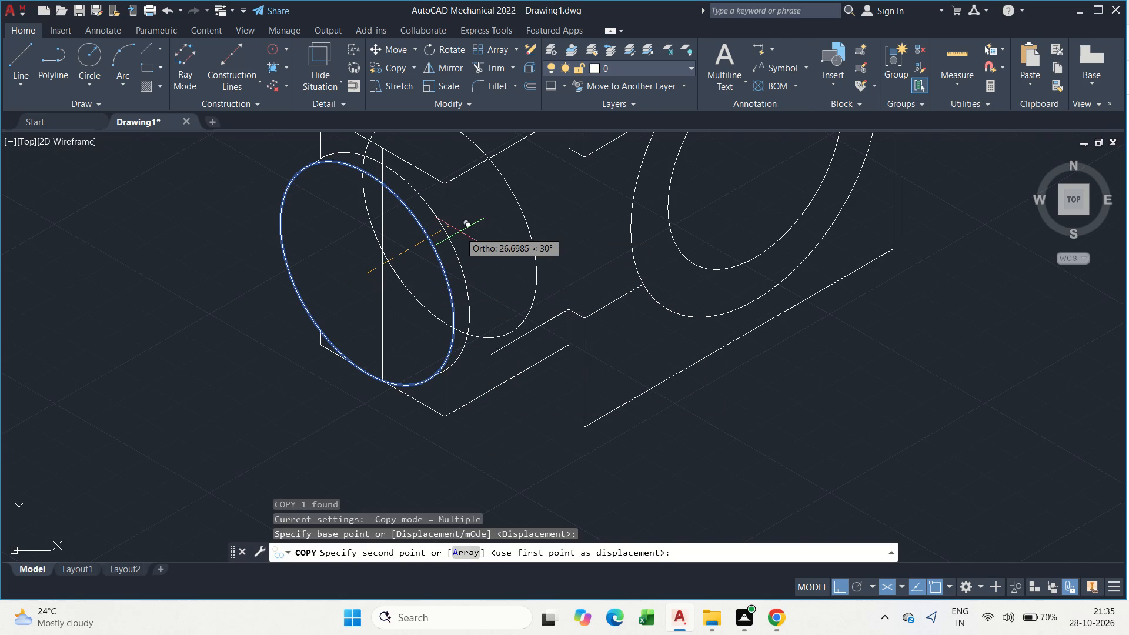
type("20")
key("Return")
key("Escape")
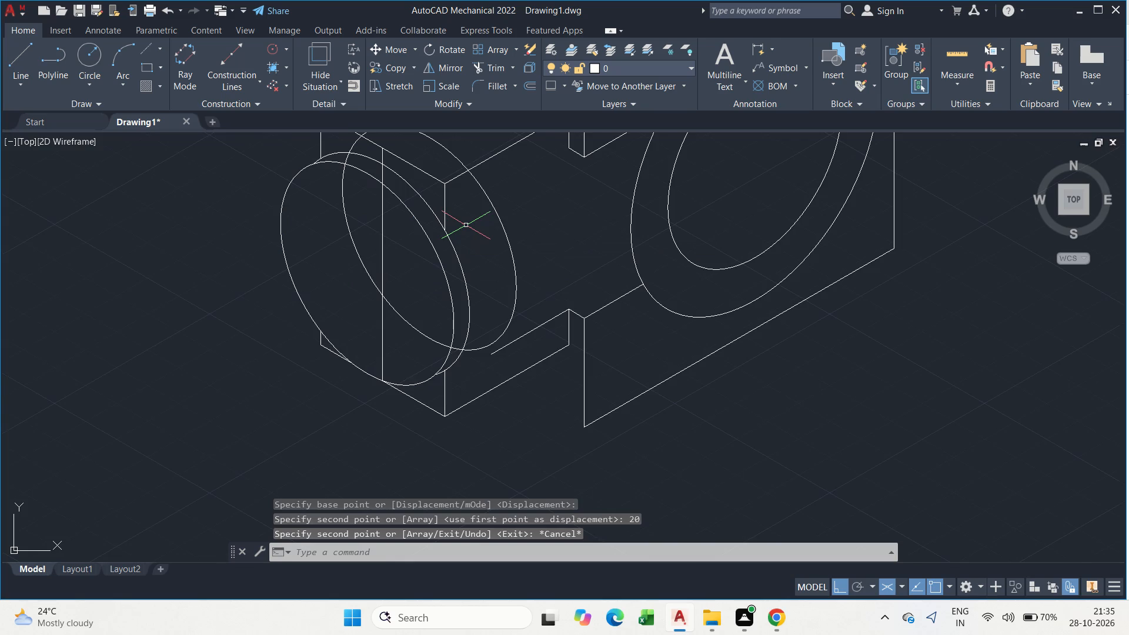
Draw a vertical line about 8 units up from the open end of the short 30° line near the block's base.
middle_click_drag(471, 232, 497, 278)
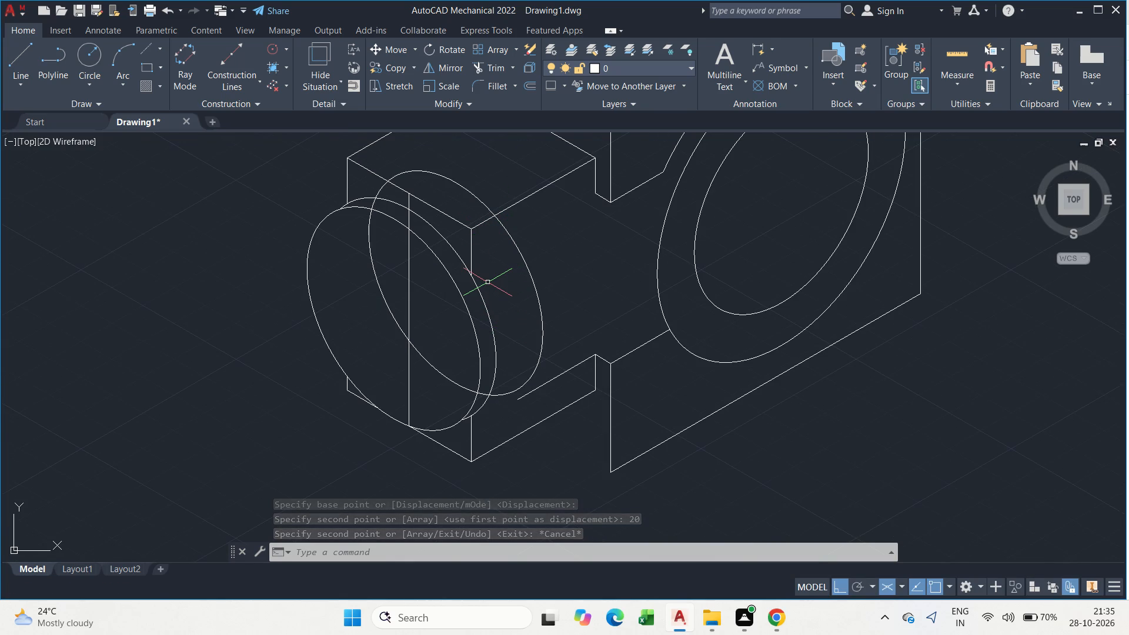
type("l")
key("space")
scroll(503, 415, "up", 3)
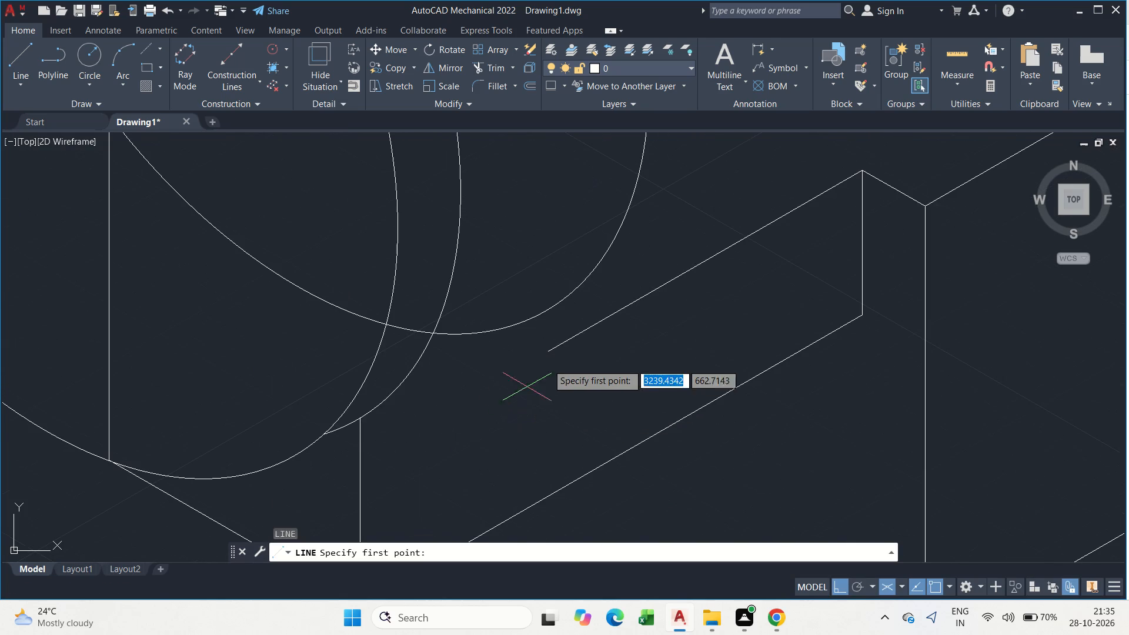
left_click(552, 352)
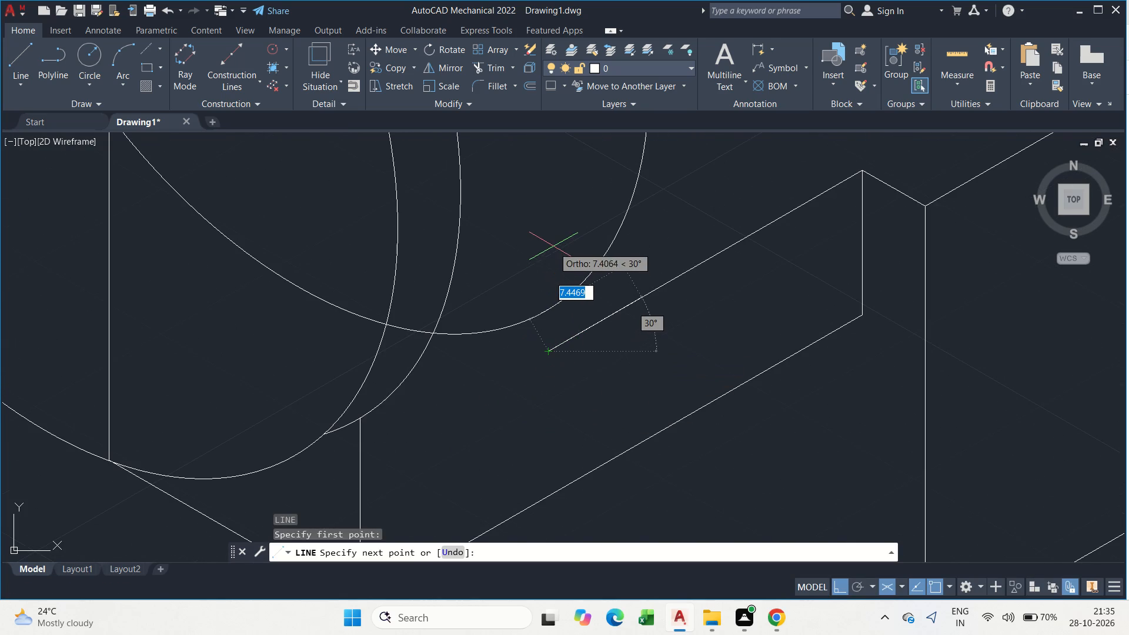
key("F5")
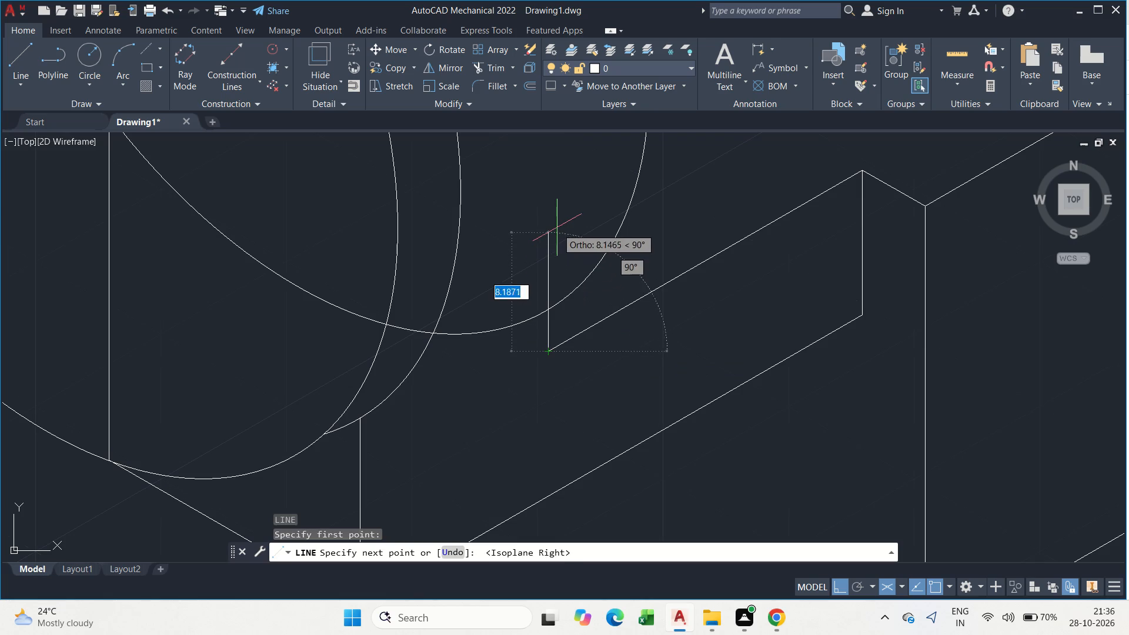
left_click(557, 228)
key("Escape")
Trim the new short vertical line above its crossing with the innermost isocircle.
type("tr")
key("space")
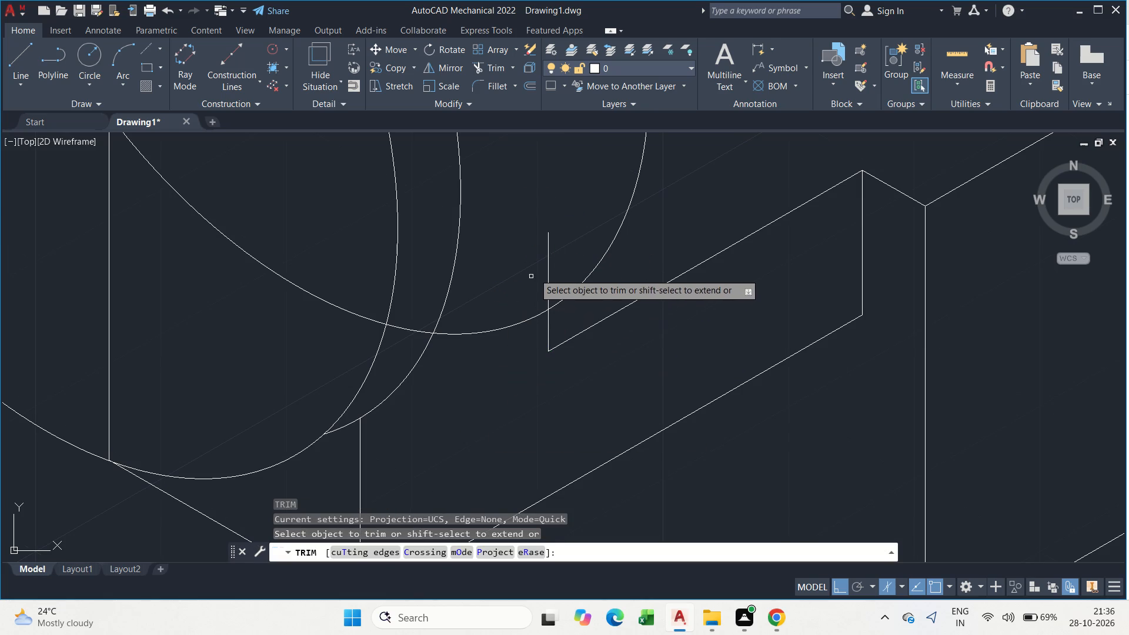
left_click_drag(537, 269, 546, 263)
left_click(552, 258)
scroll(552, 258, "down", 2)
key("Escape")
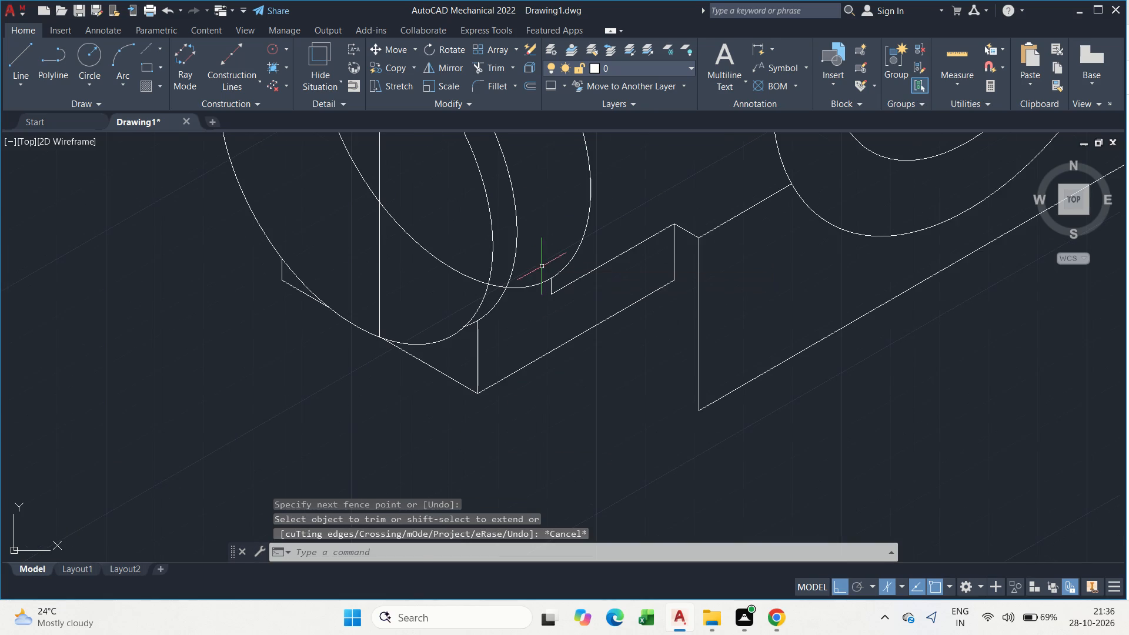
Trim the innermost isocircle's lower arc before the short vertical line and its upper arc beyond the block's top edges.
scroll(542, 266, "down", 1)
middle_click_drag(542, 267, 556, 345)
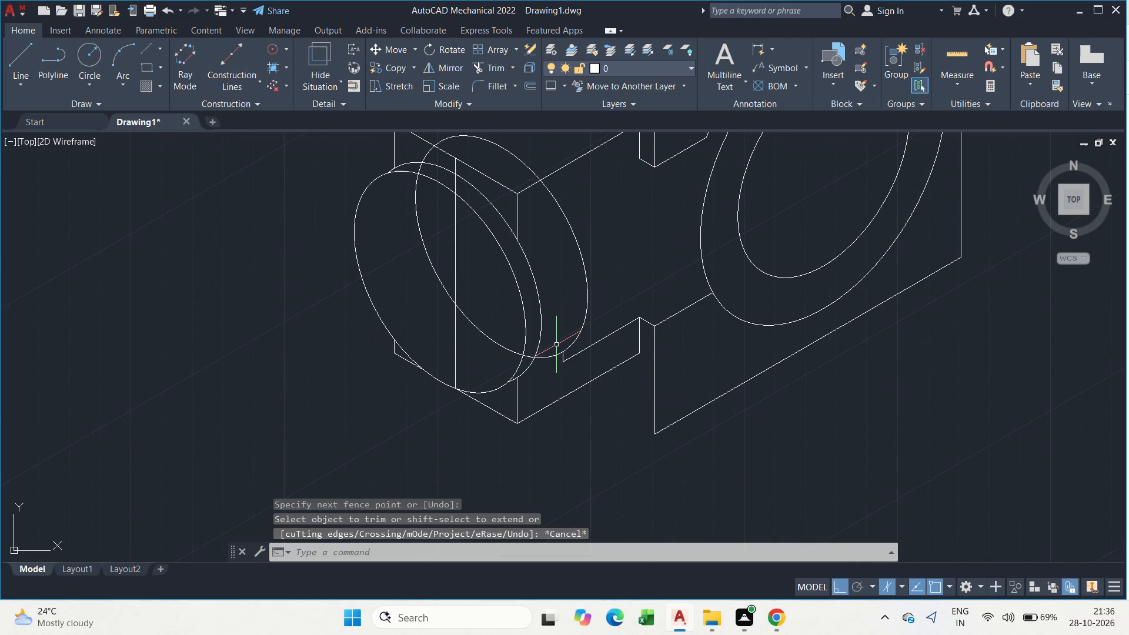
type("tr")
key("space")
left_click_drag(556, 345, 555, 367)
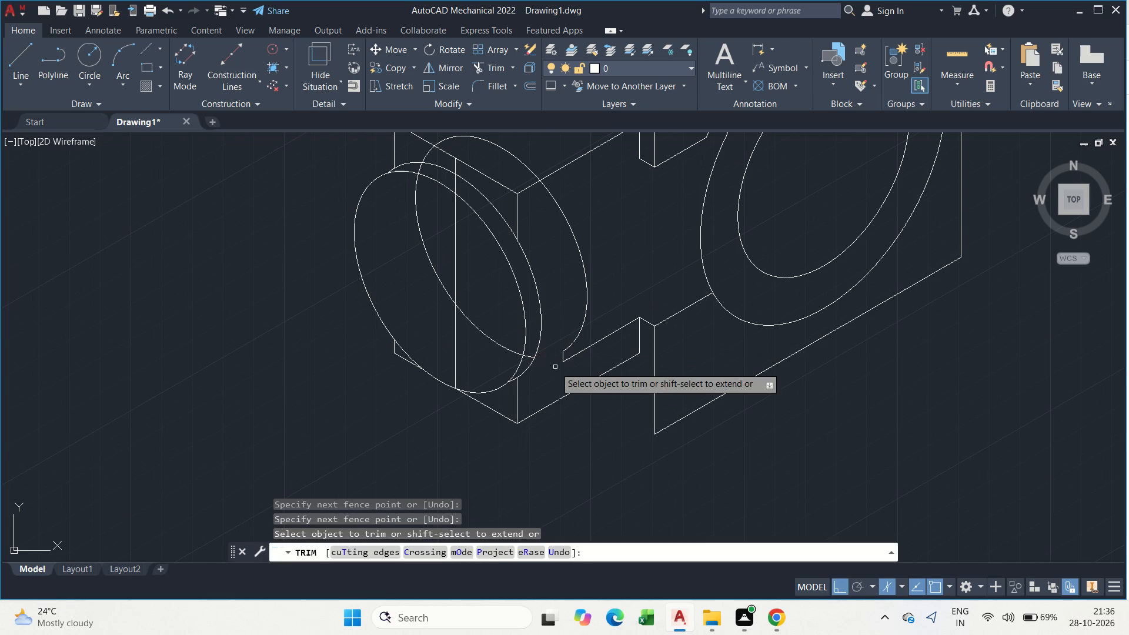
left_click(531, 166)
left_click(517, 161)
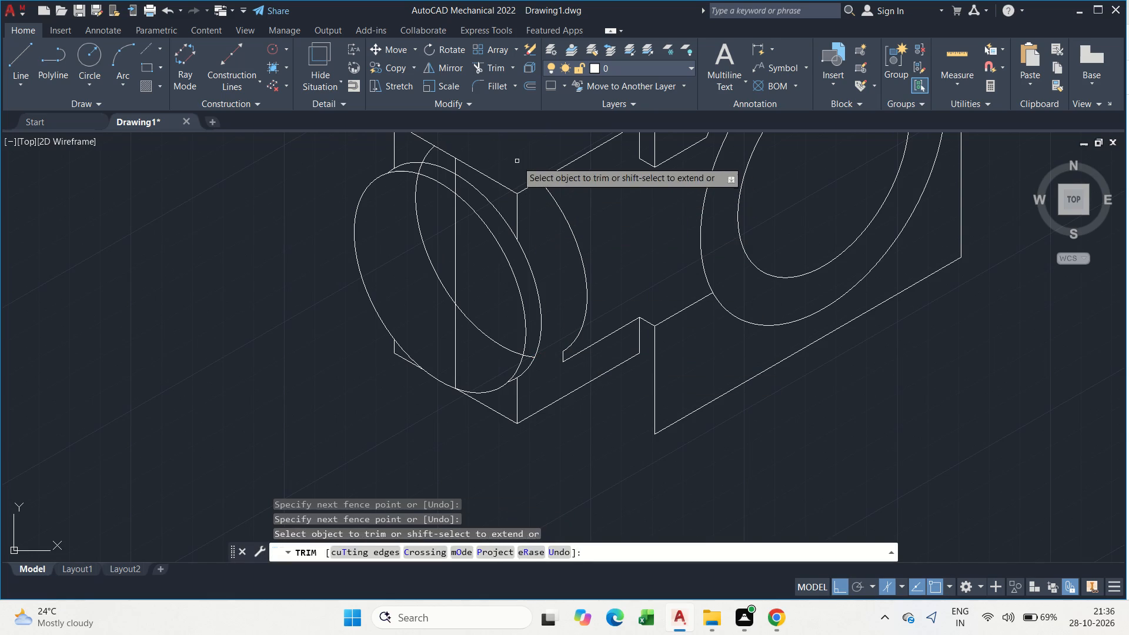
key("Escape")
Erase the leftover arc of the innermost isocircle that crosses the front bearing face.
left_click(443, 239)
left_click(407, 235)
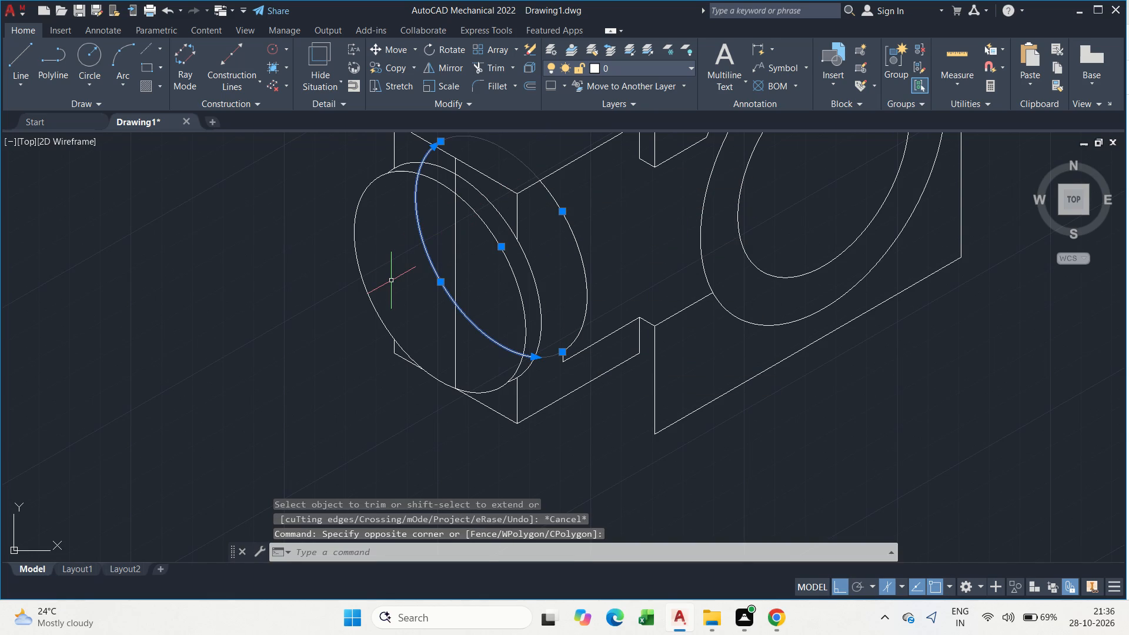
key("Delete")
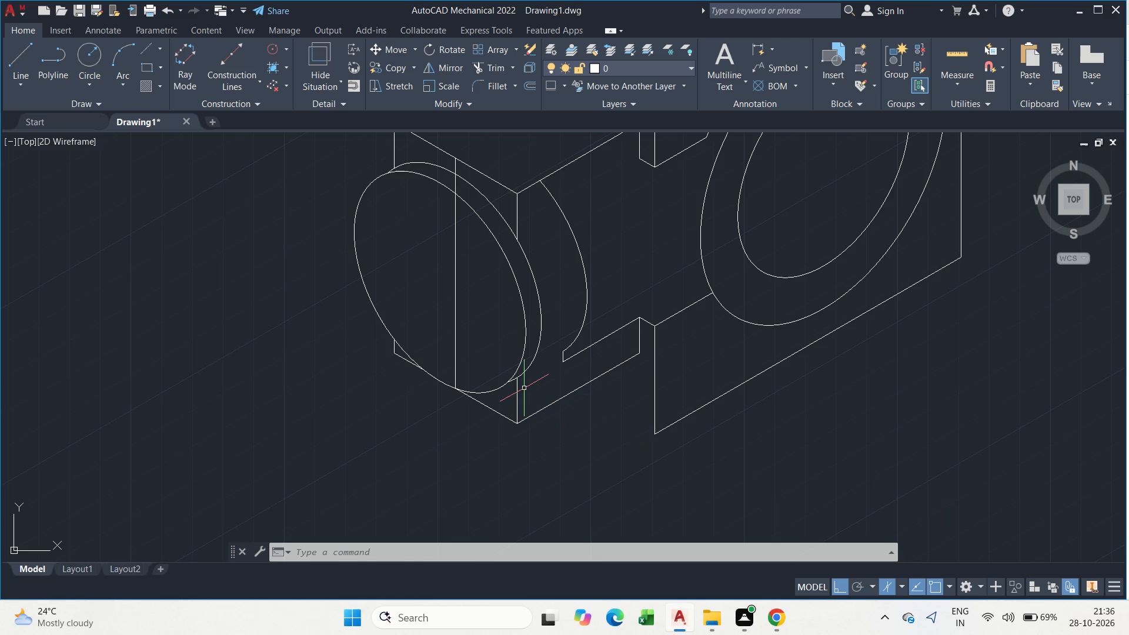
Erase the vertical construction line running through the front isocircles at the middle of the block's end face.
left_click(1104, 611)
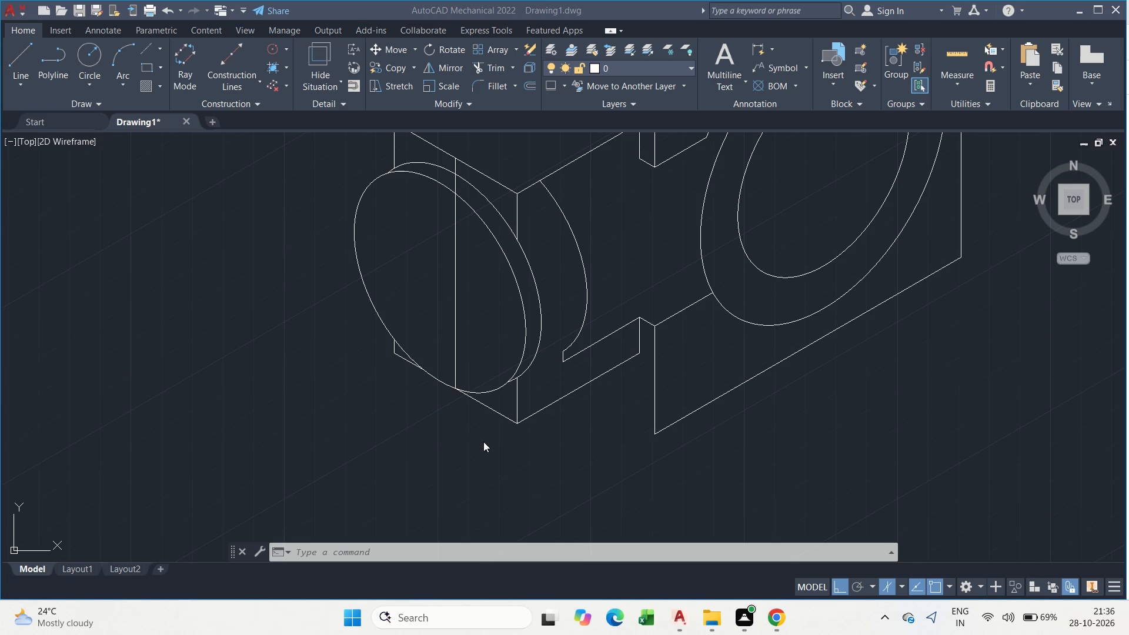
left_click(469, 335)
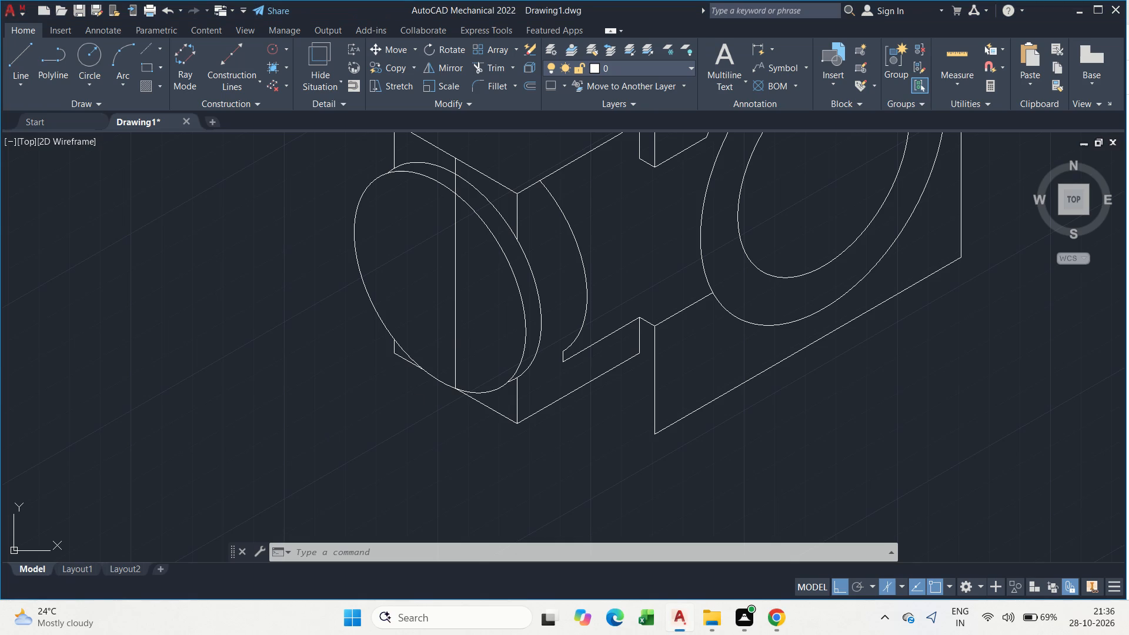
left_click_drag(462, 342, 456, 336)
left_click(440, 316)
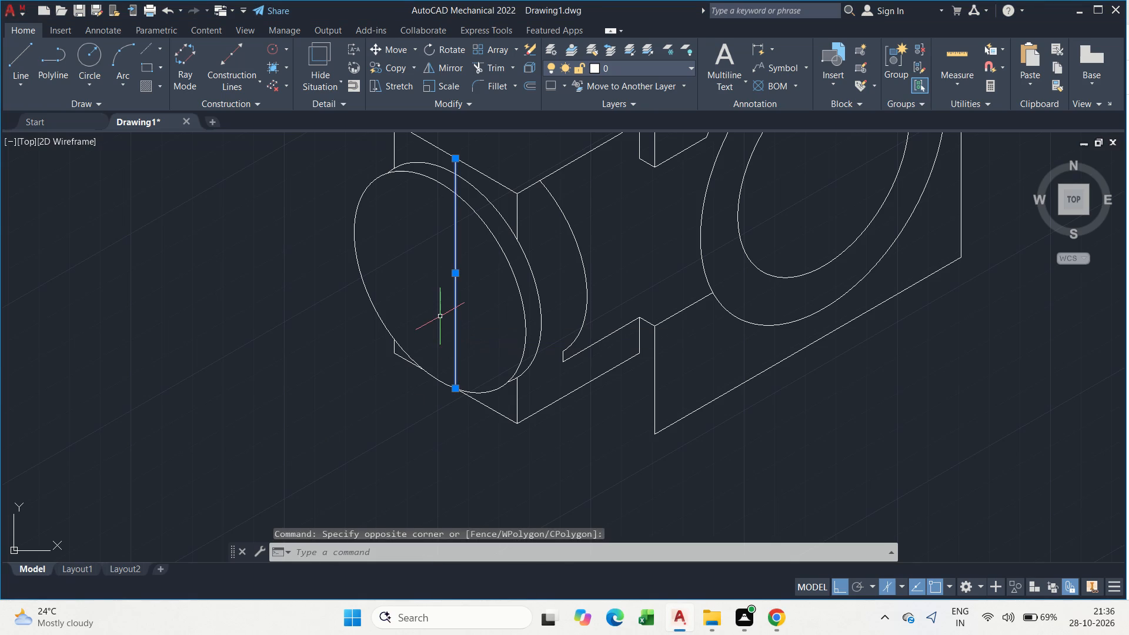
key("Delete")
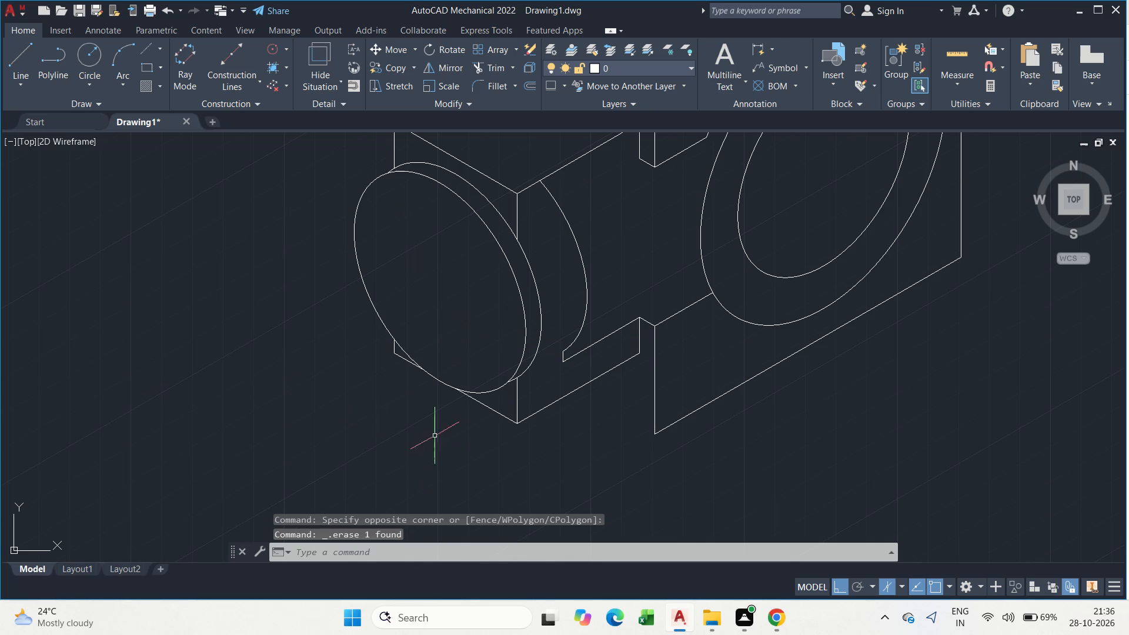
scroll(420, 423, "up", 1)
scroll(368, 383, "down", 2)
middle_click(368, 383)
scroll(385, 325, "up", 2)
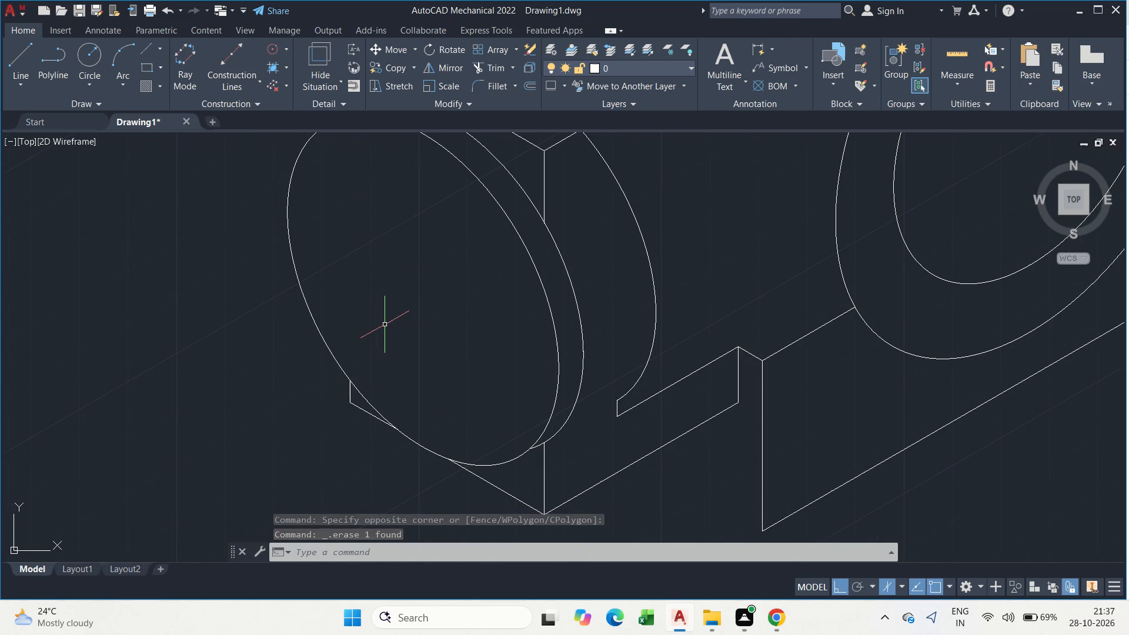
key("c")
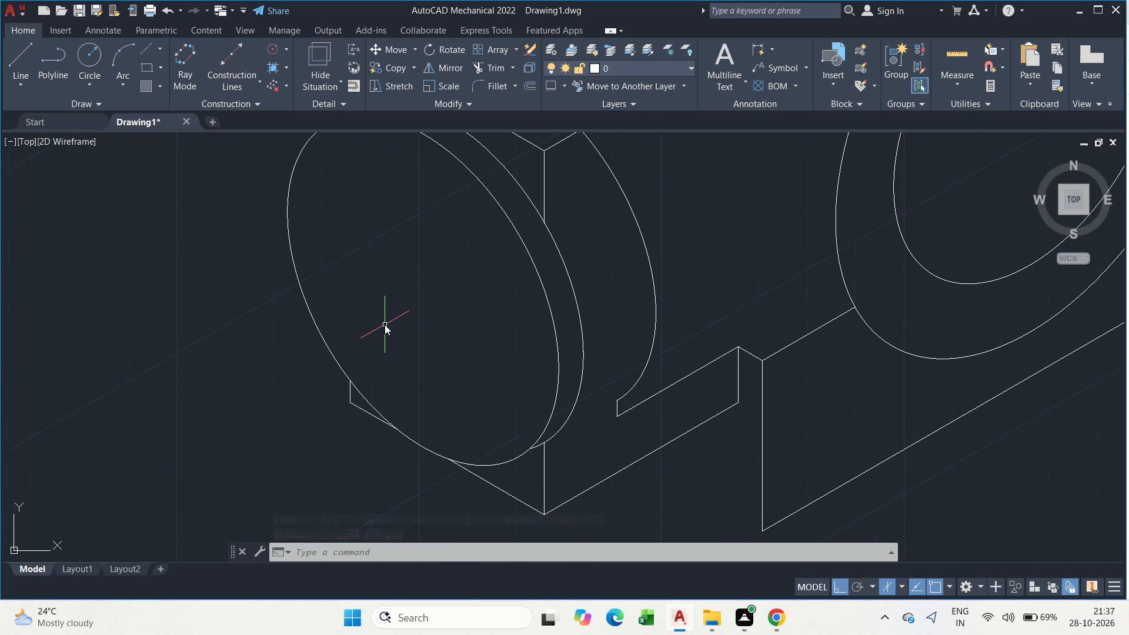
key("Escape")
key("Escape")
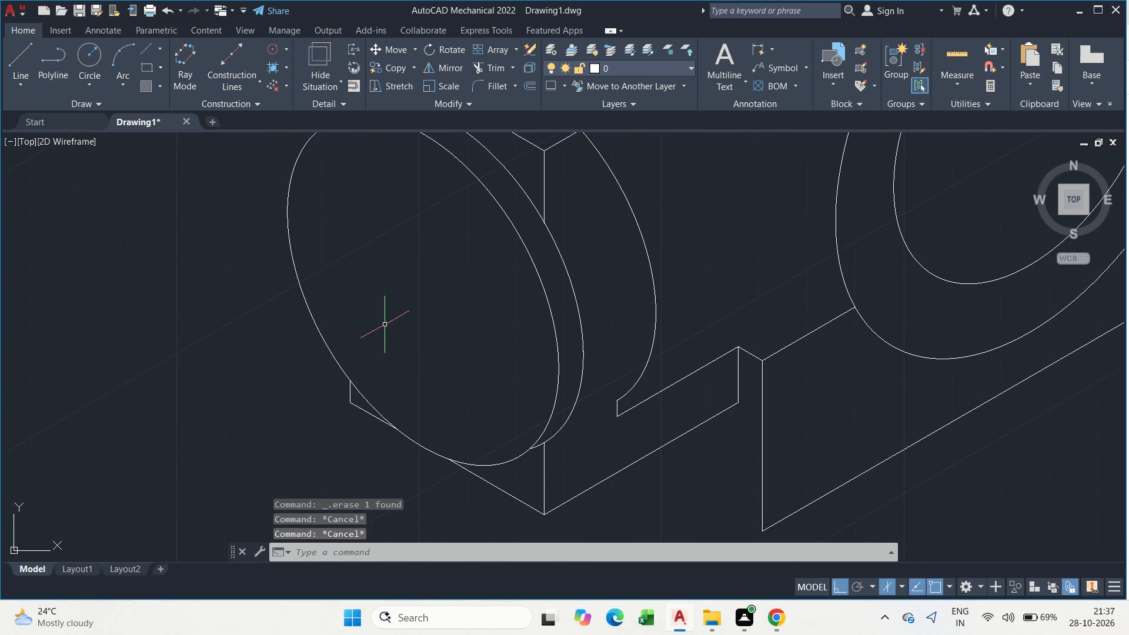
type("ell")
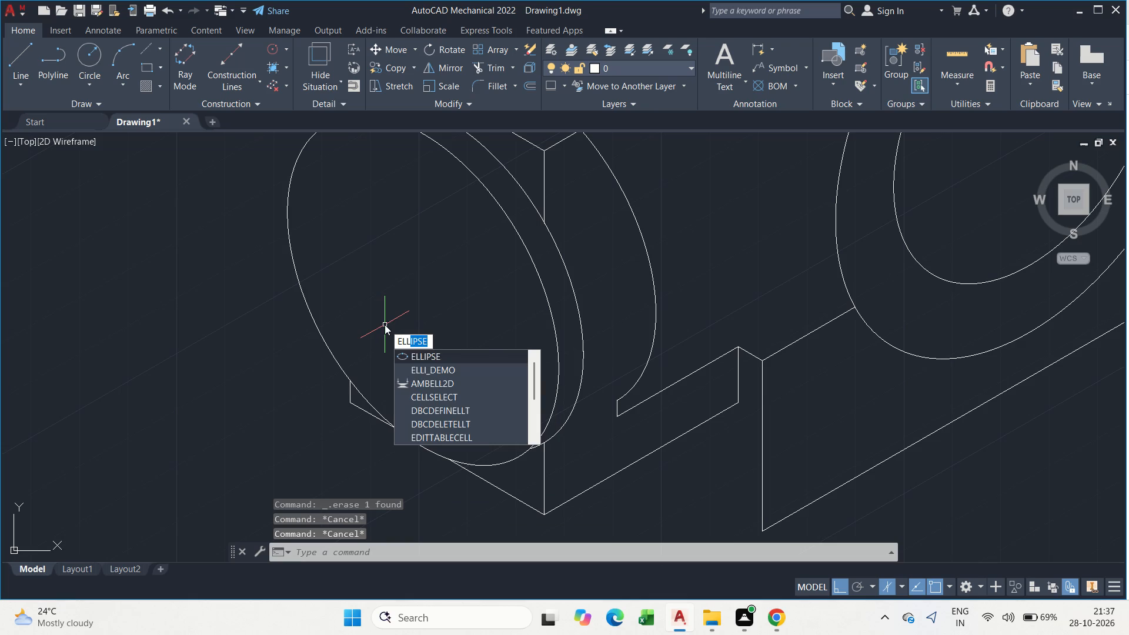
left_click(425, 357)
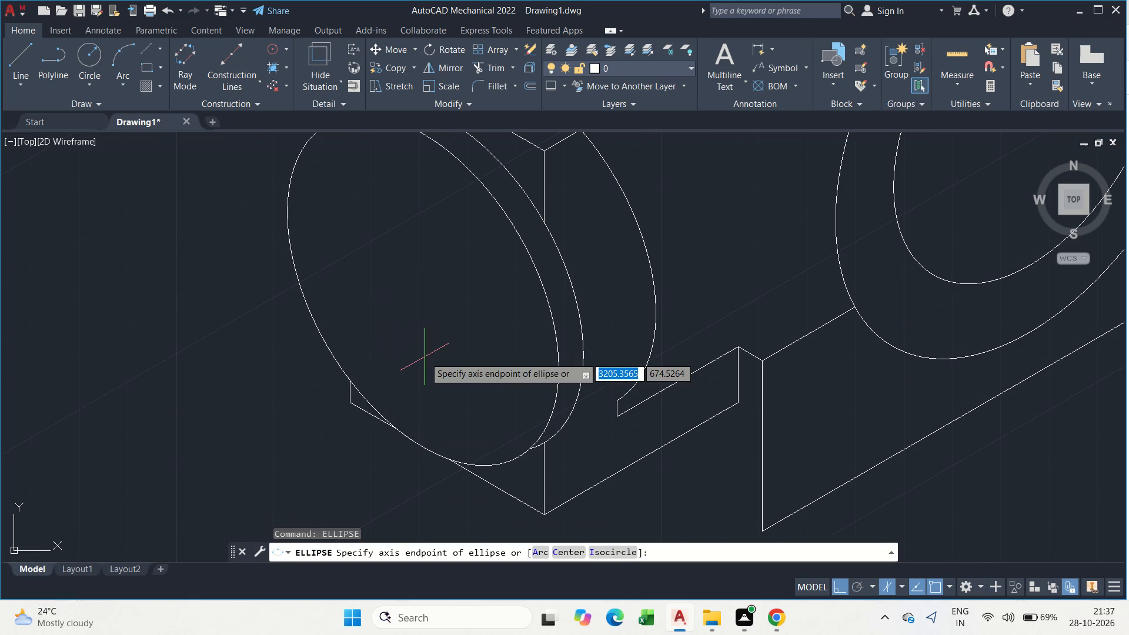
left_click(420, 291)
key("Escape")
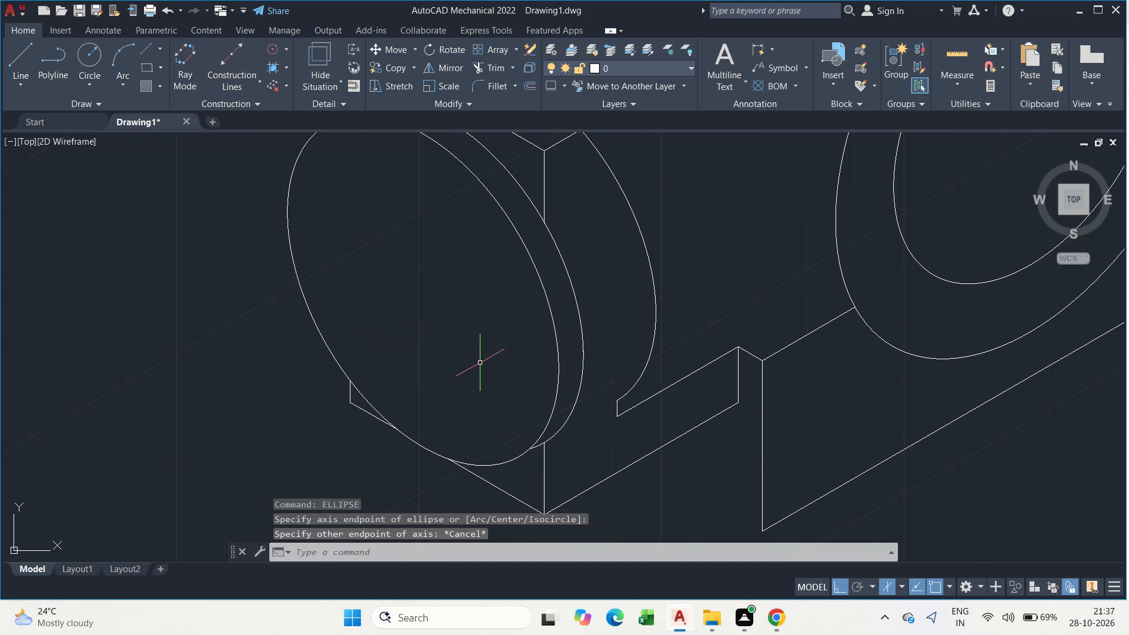
Draw an isocircle of diameter 28 on the left isoplane, centred on the front isocircle's centre.
type("ell")
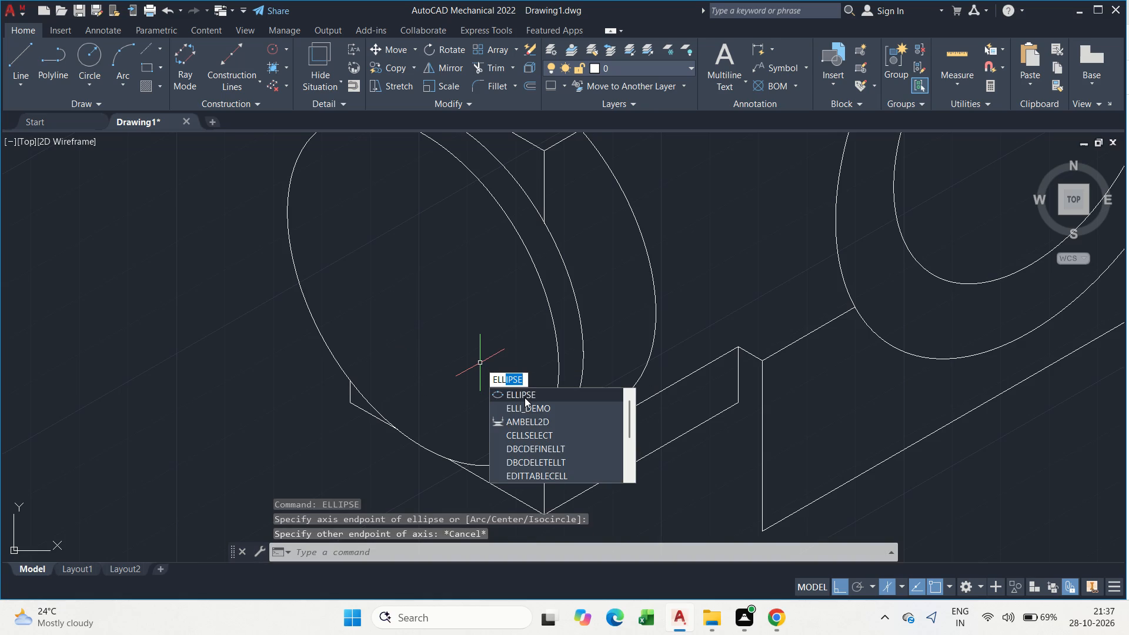
left_click(525, 397)
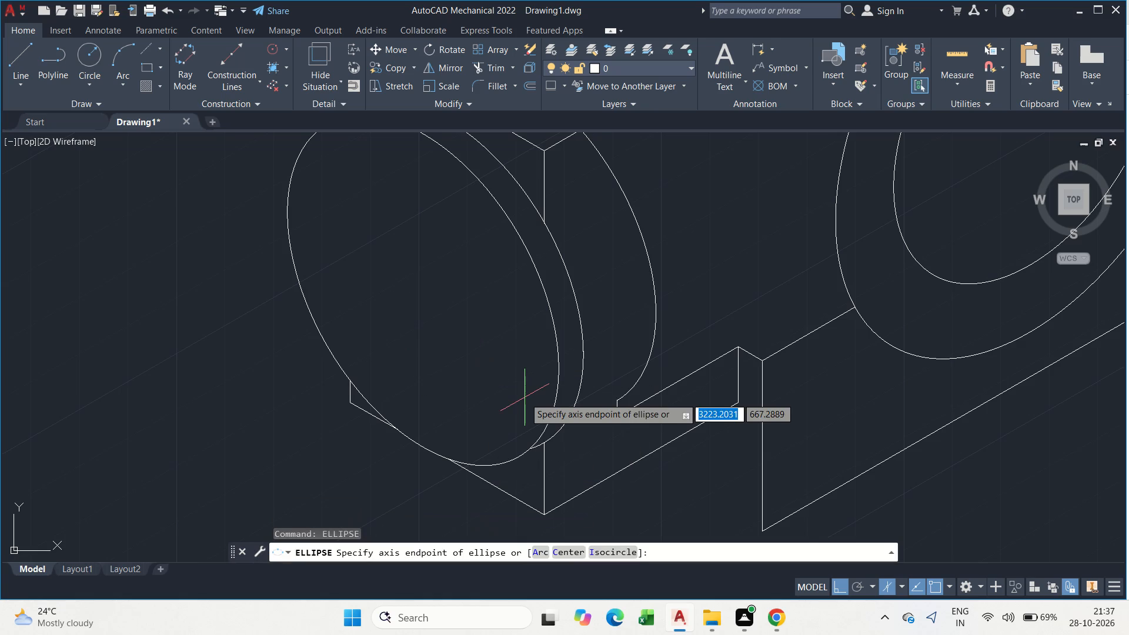
left_click(610, 553)
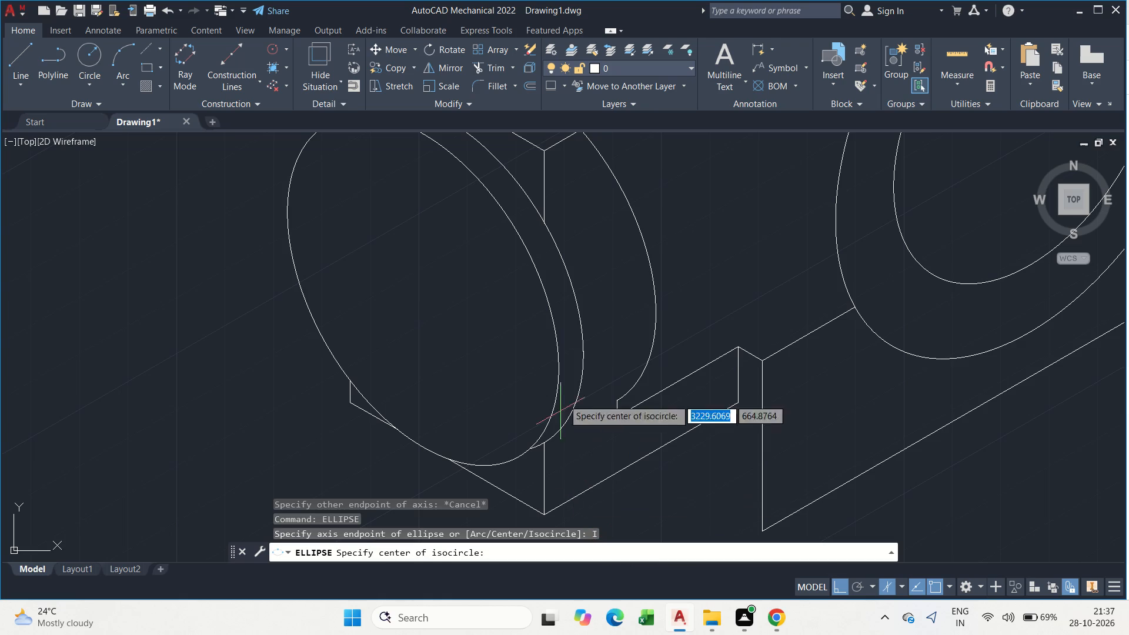
left_click(417, 294)
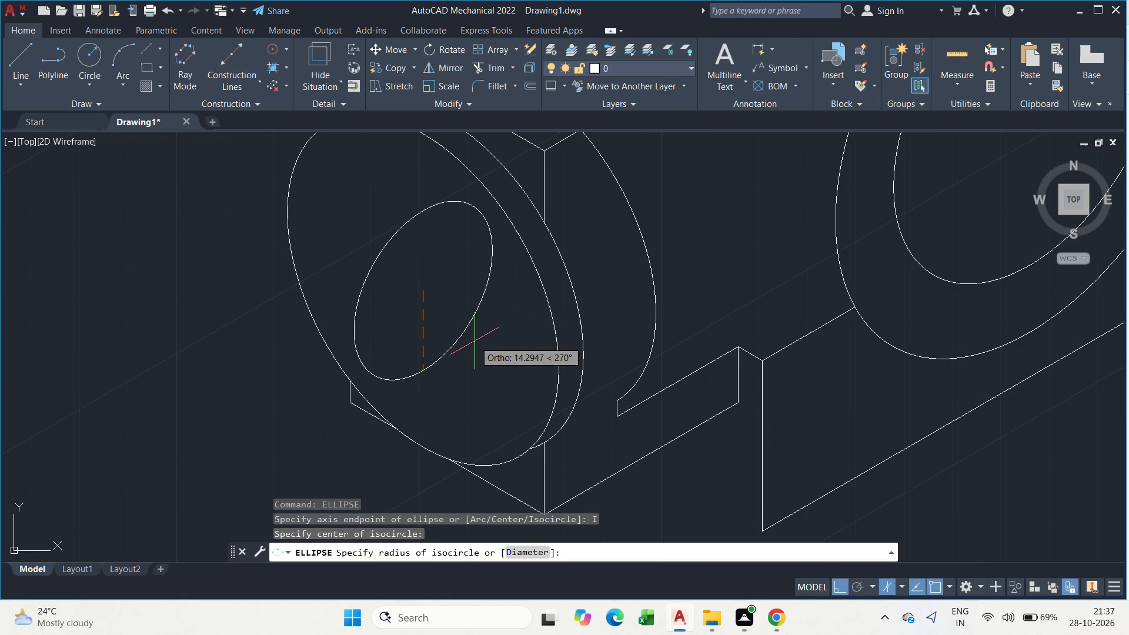
key("F5")
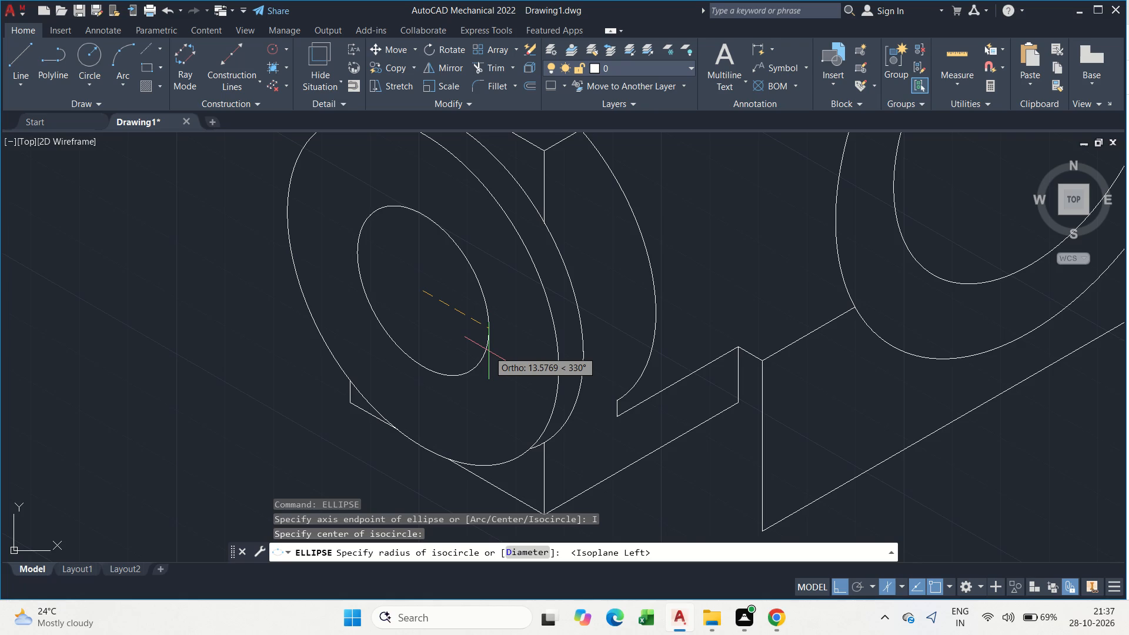
key("d")
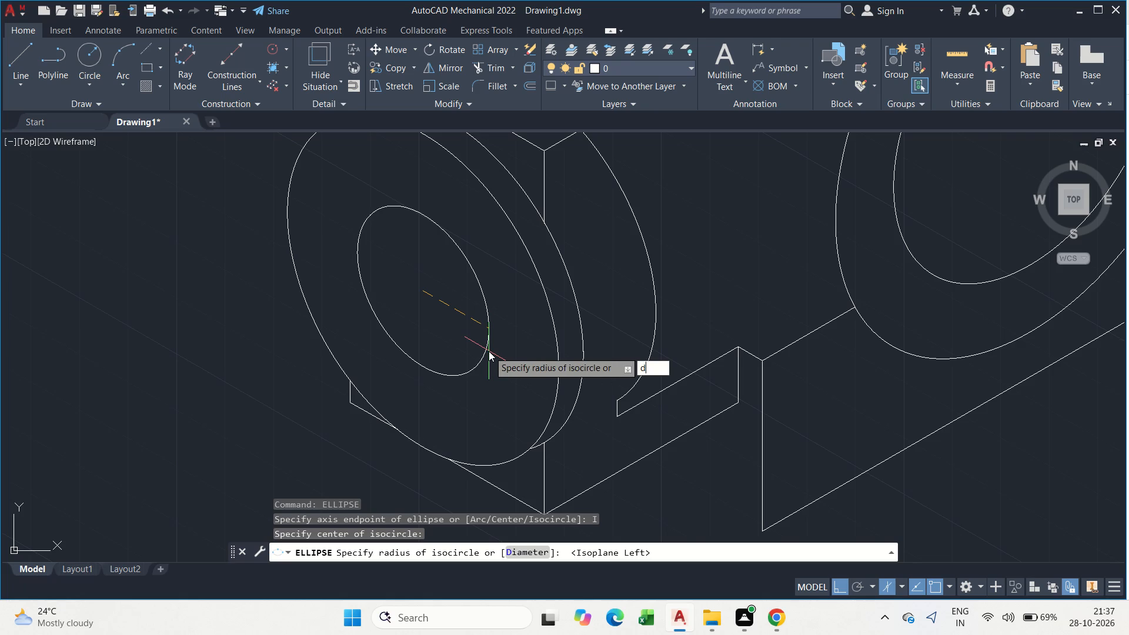
key("space")
type("28")
key("Return")
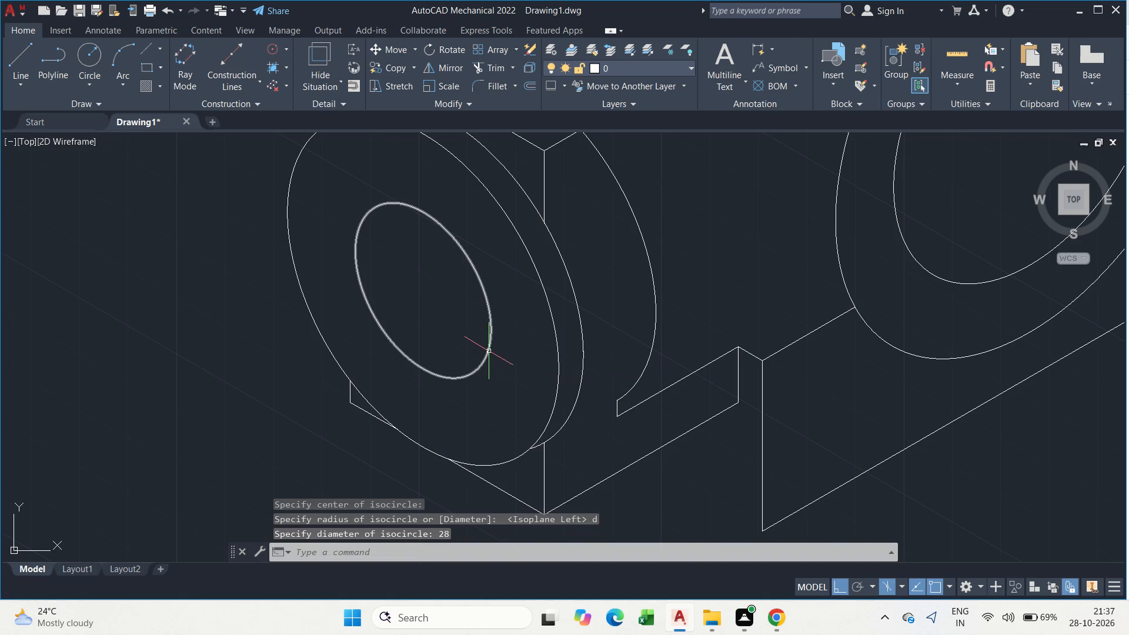
Draw a line joining the lower quadrants of the front isocircle and the isocircle behind it, near the block's front vertical edge.
middle_click_drag(548, 388, 535, 395)
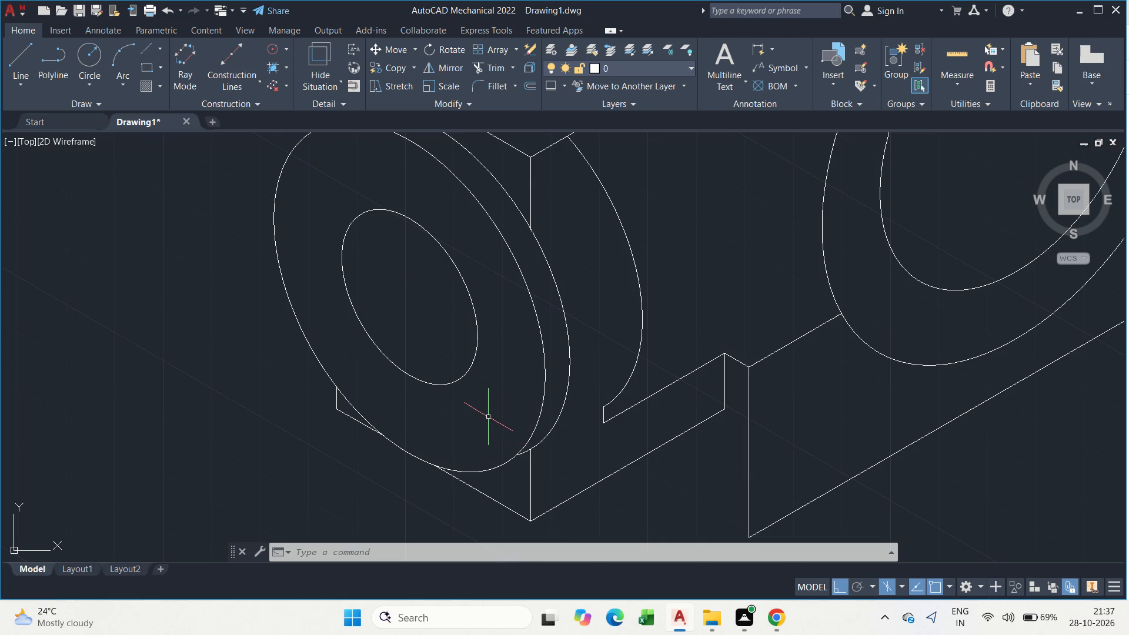
key("l")
left_click(556, 449)
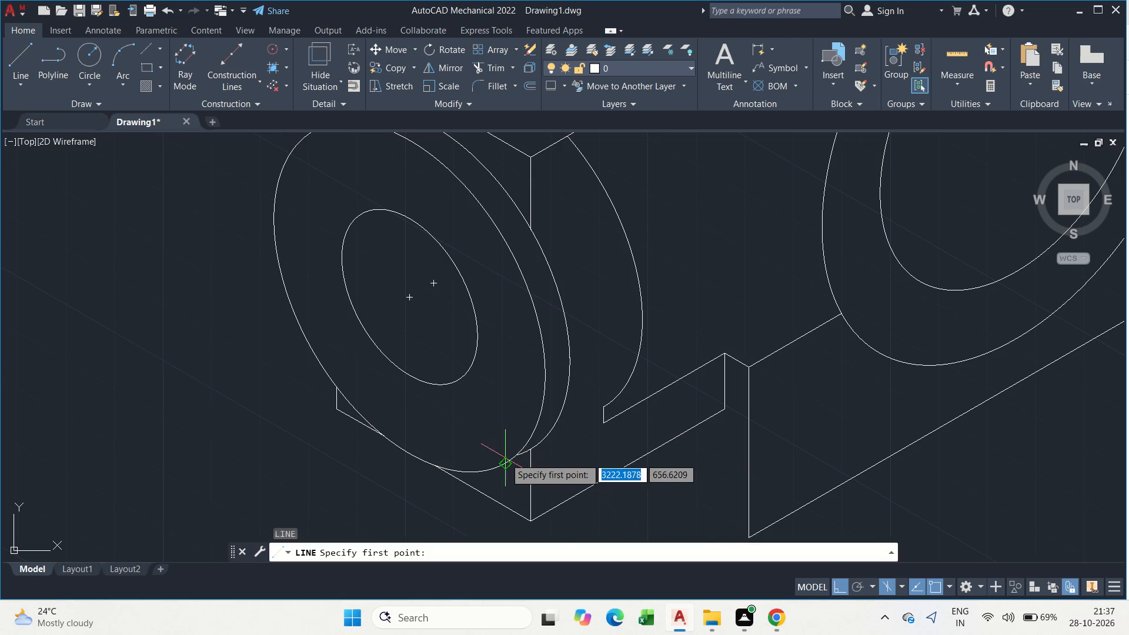
scroll(505, 458, "up", 3)
scroll(570, 446, "down", 2)
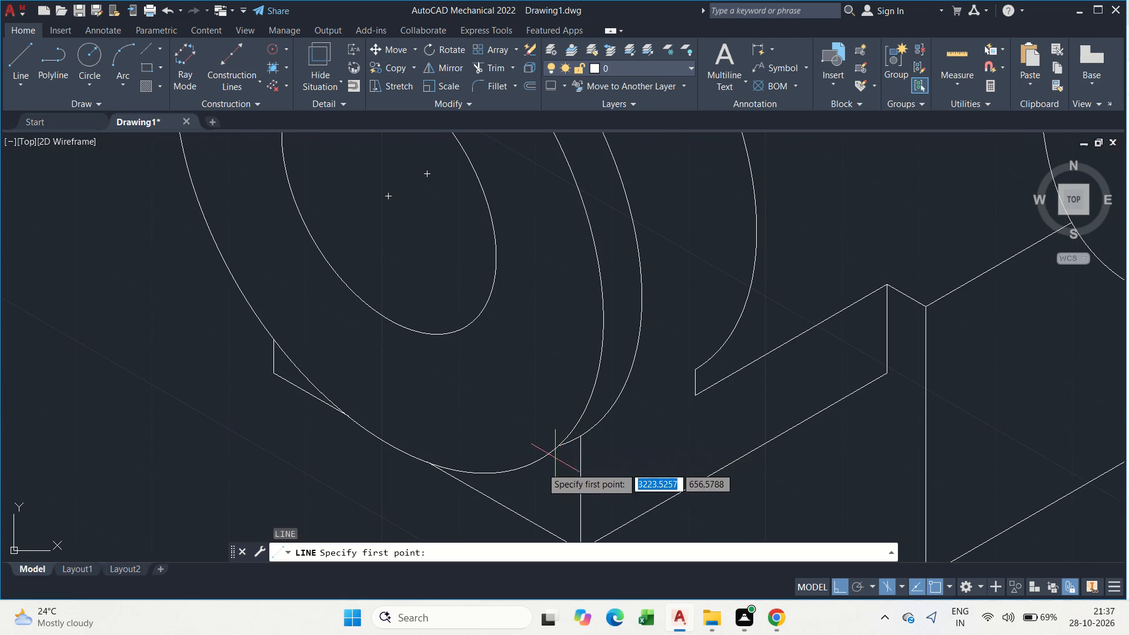
scroll(516, 476, "up", 2)
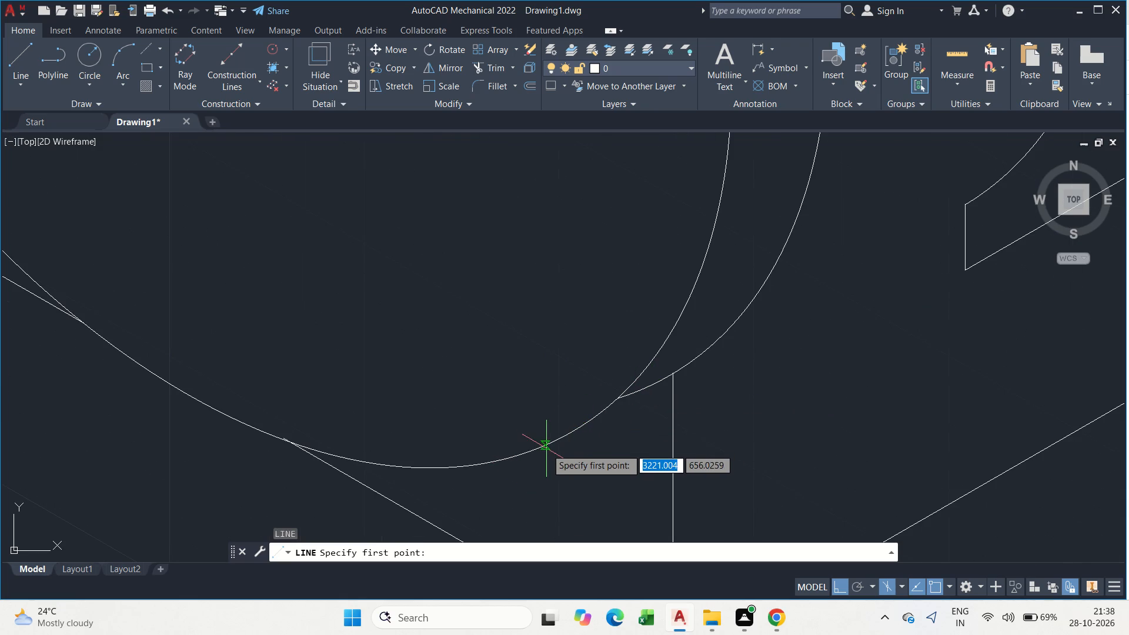
left_click(571, 432)
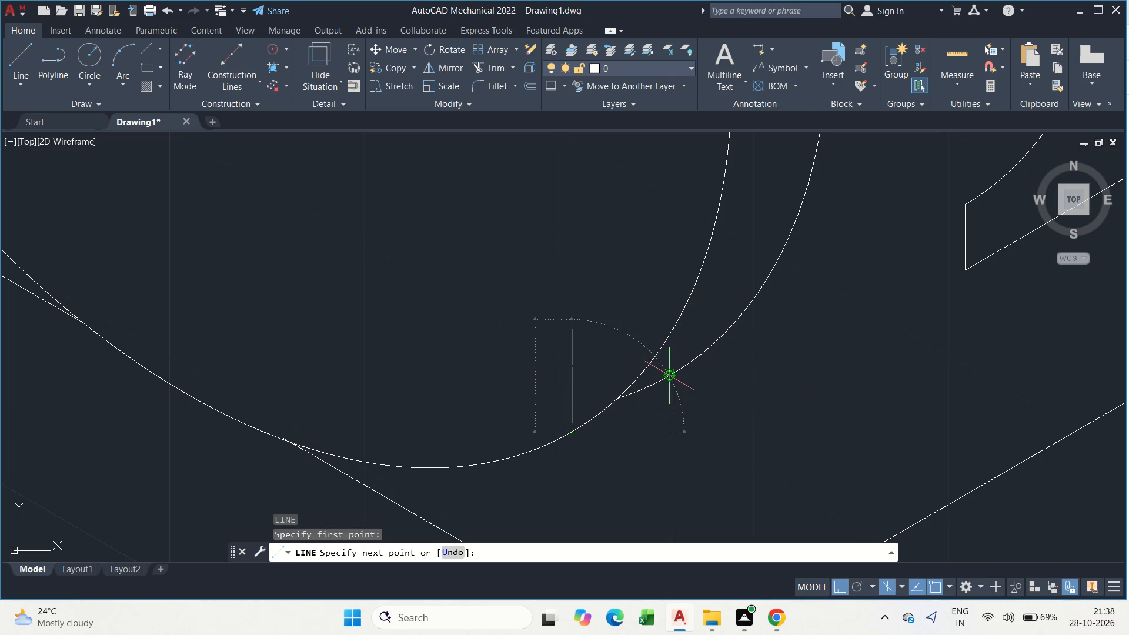
left_click(665, 379)
scroll(657, 397, "up", 3)
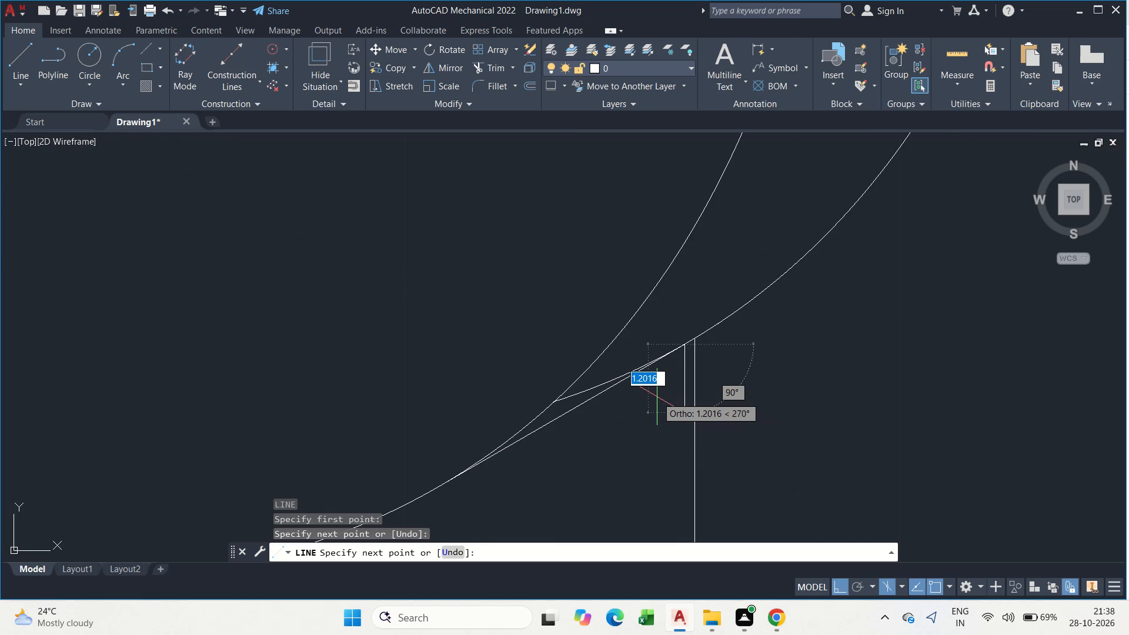
key("Escape")
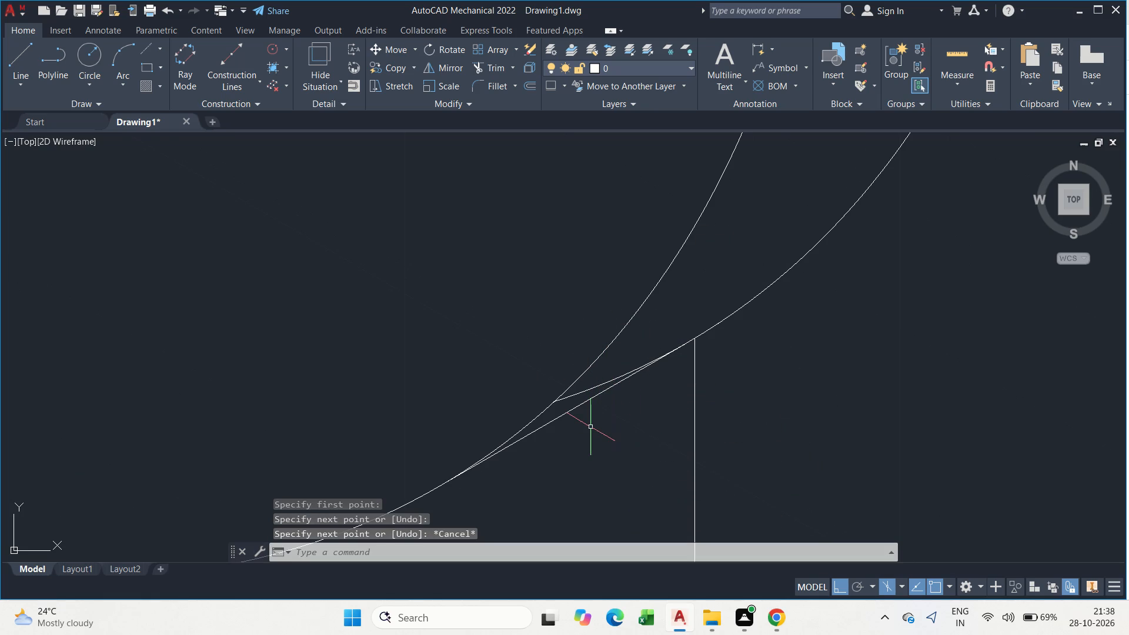
Trim the leftover short arc of the isocircle behind the front one, inside the new connecting line.
type("tr")
key("space")
left_click(600, 387)
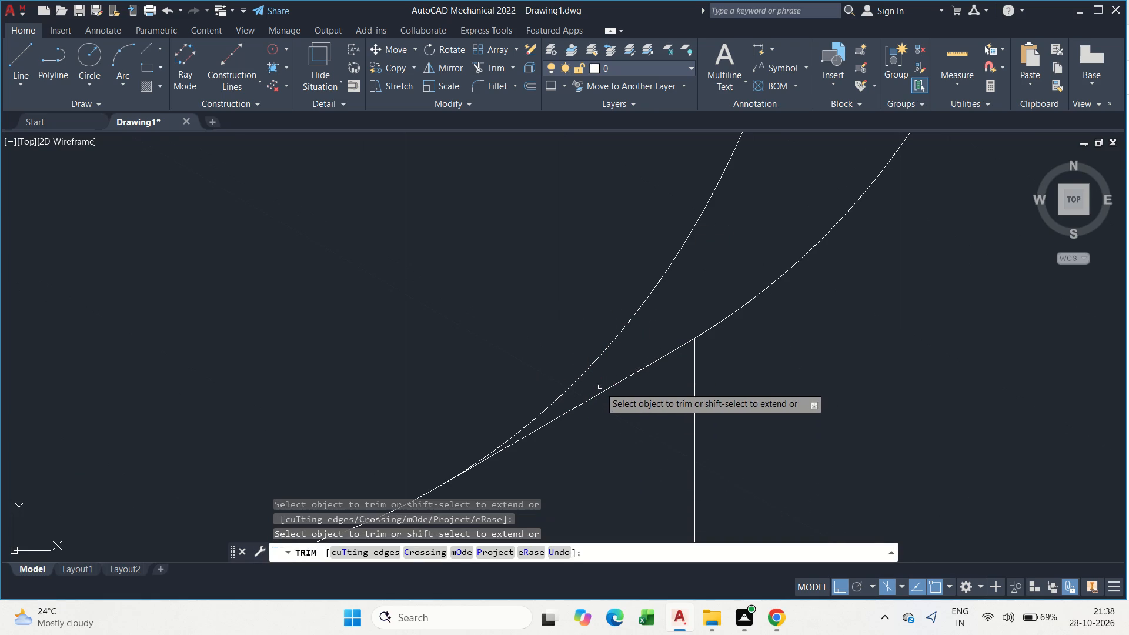
scroll(600, 420, "down", 3)
key("Escape")
scroll(656, 394, "down", 3)
middle_click_drag(675, 484, 635, 473)
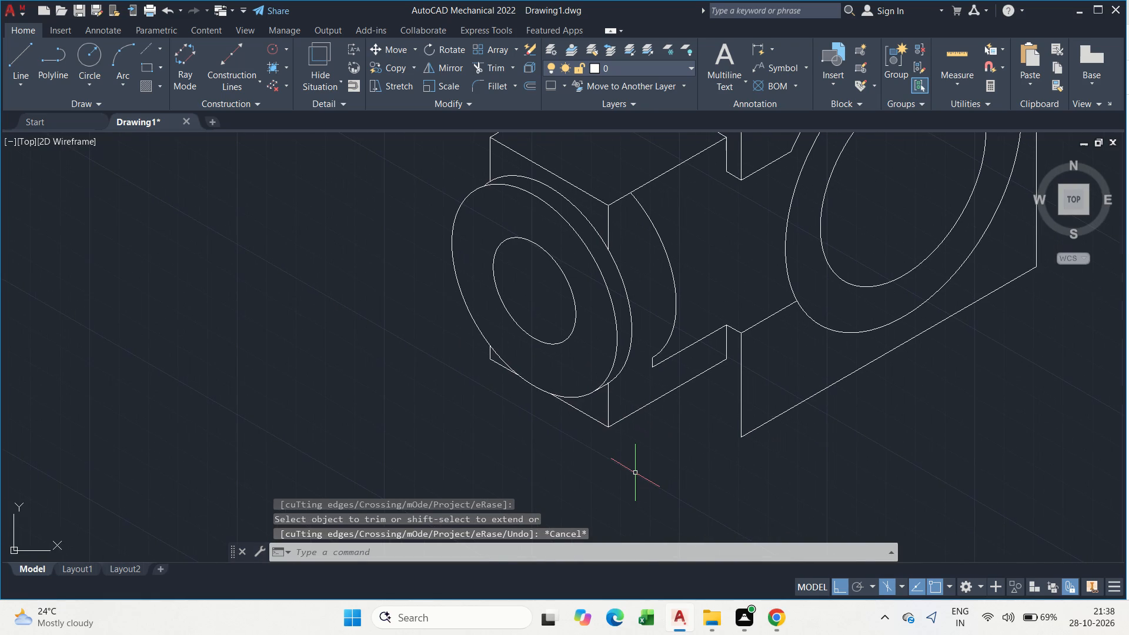
Draw a line about 55 units long at 150° from the lower edge's end on the large outer isocircle, past the small block's arc.
scroll(452, 436, "down", 2)
middle_click(452, 436)
scroll(559, 366, "up", 2)
key("Escape")
scroll(559, 366, "down", 1)
scroll(559, 366, "up", 2)
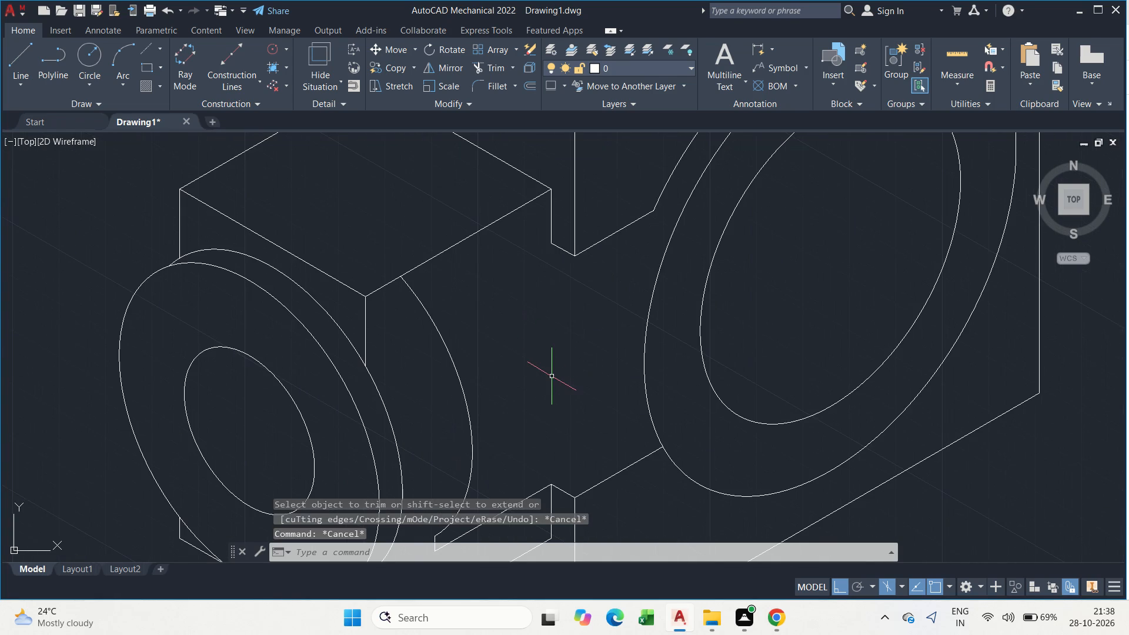
key("l")
key("space")
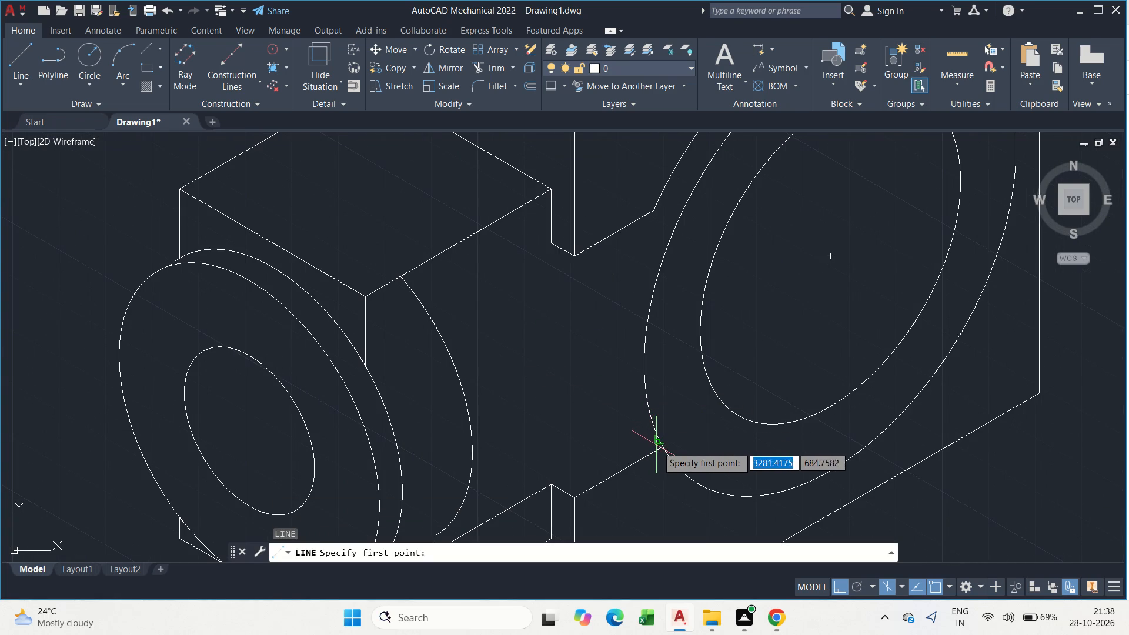
left_click(660, 448)
scroll(405, 313, "up", 1)
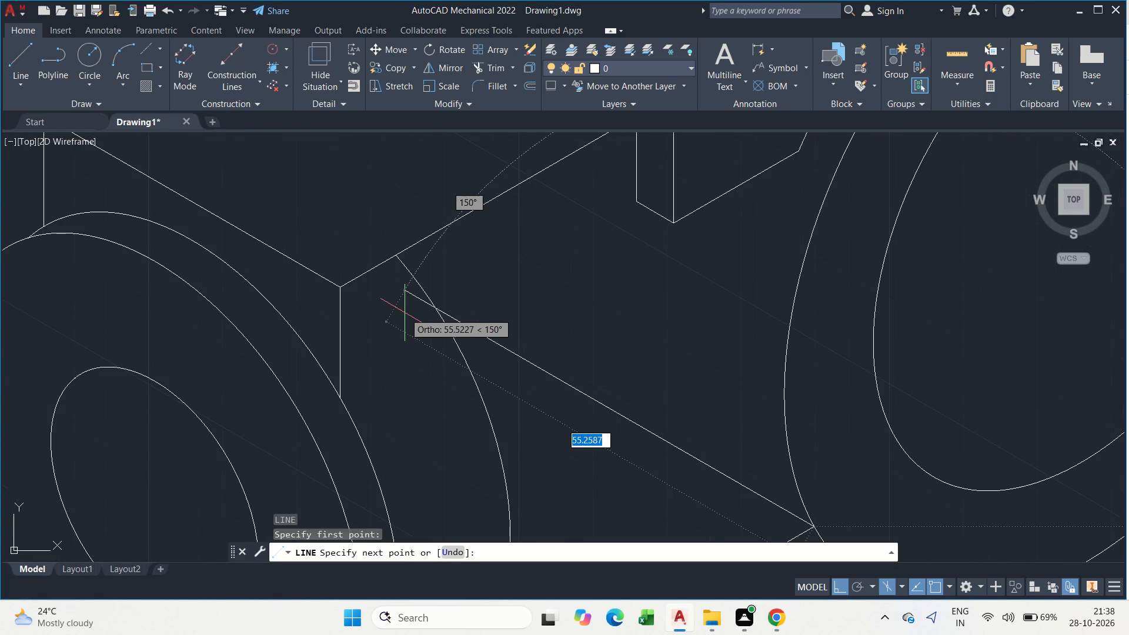
left_click(405, 313)
key("Escape")
Trim the end of the new 150° line that projects beyond the small block's arc.
type("tr")
key("space")
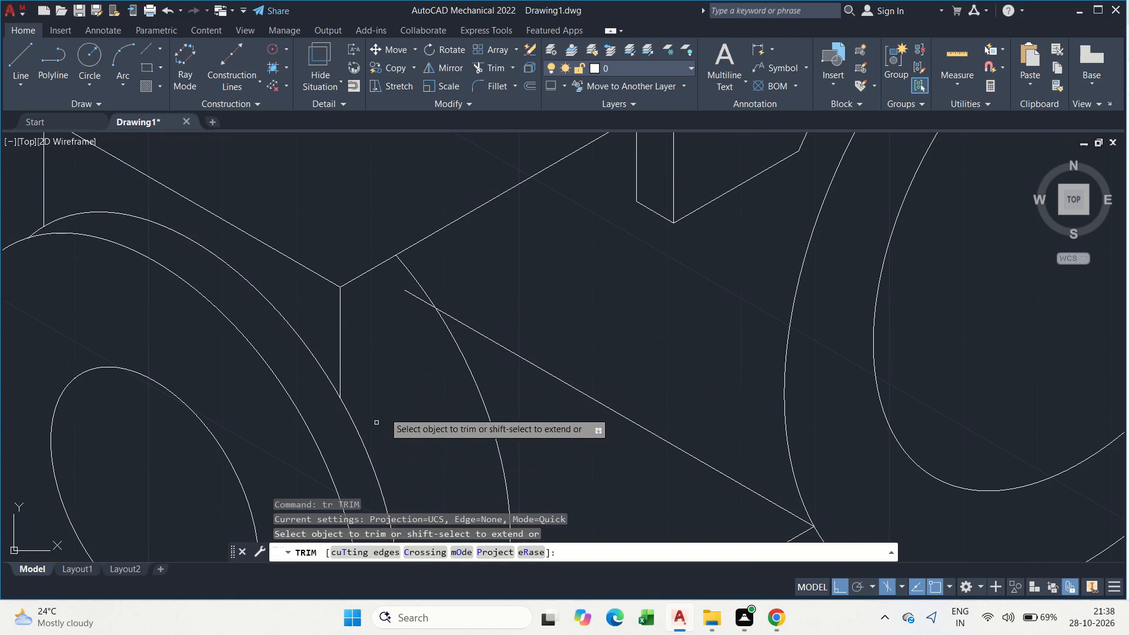
left_click(415, 299)
scroll(399, 309, "down", 2)
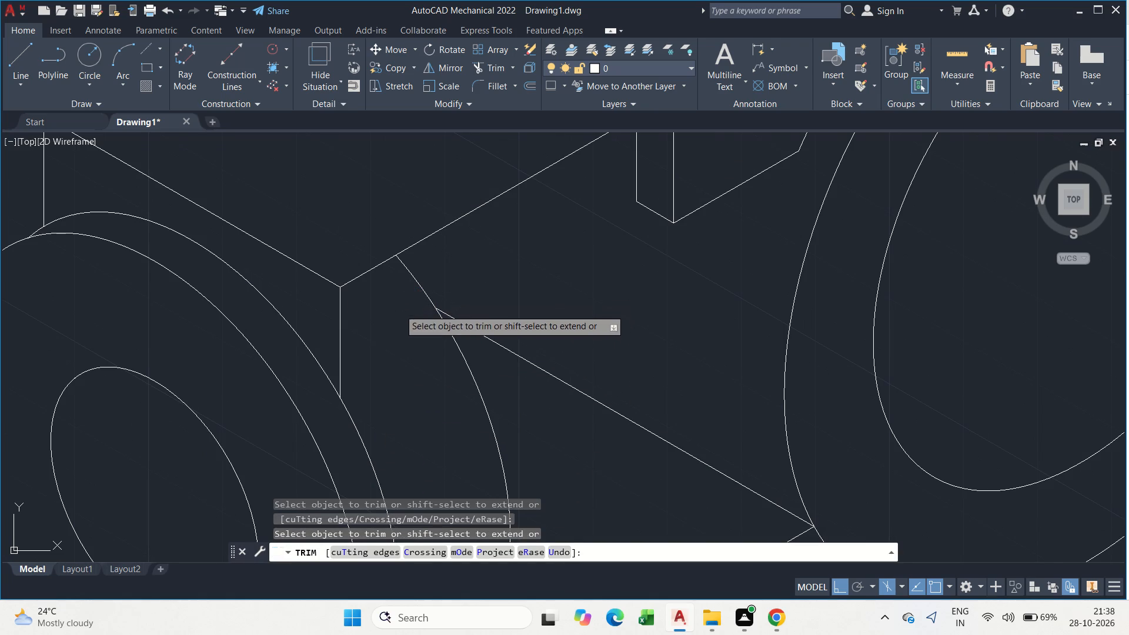
key("Escape")
scroll(501, 406, "down", 2)
middle_click(501, 406)
middle_click_drag(501, 406, 474, 309)
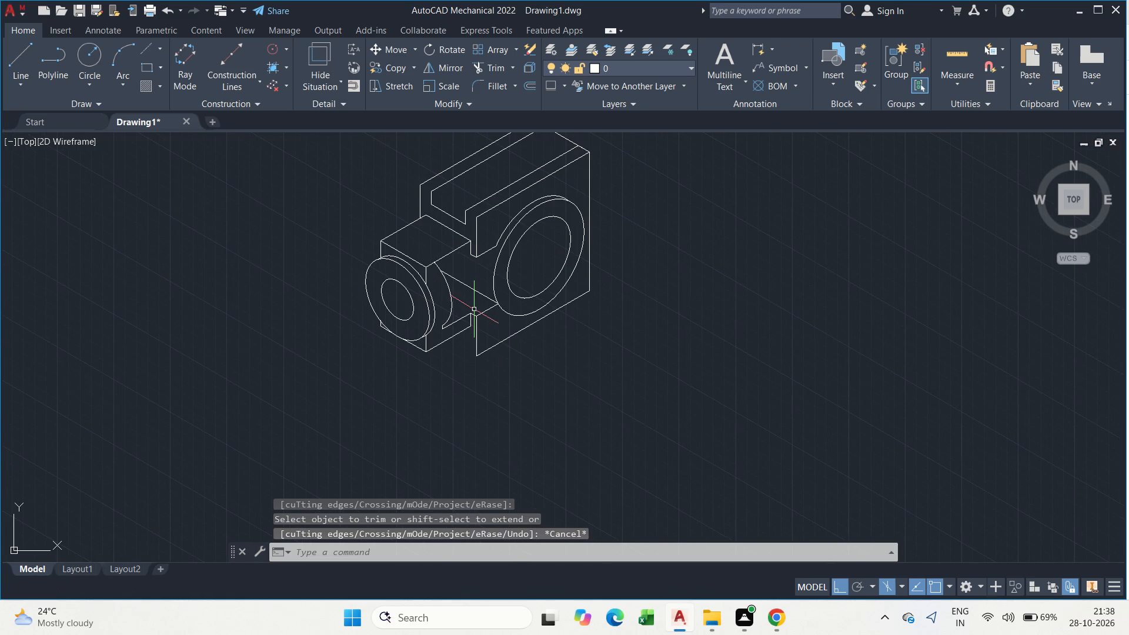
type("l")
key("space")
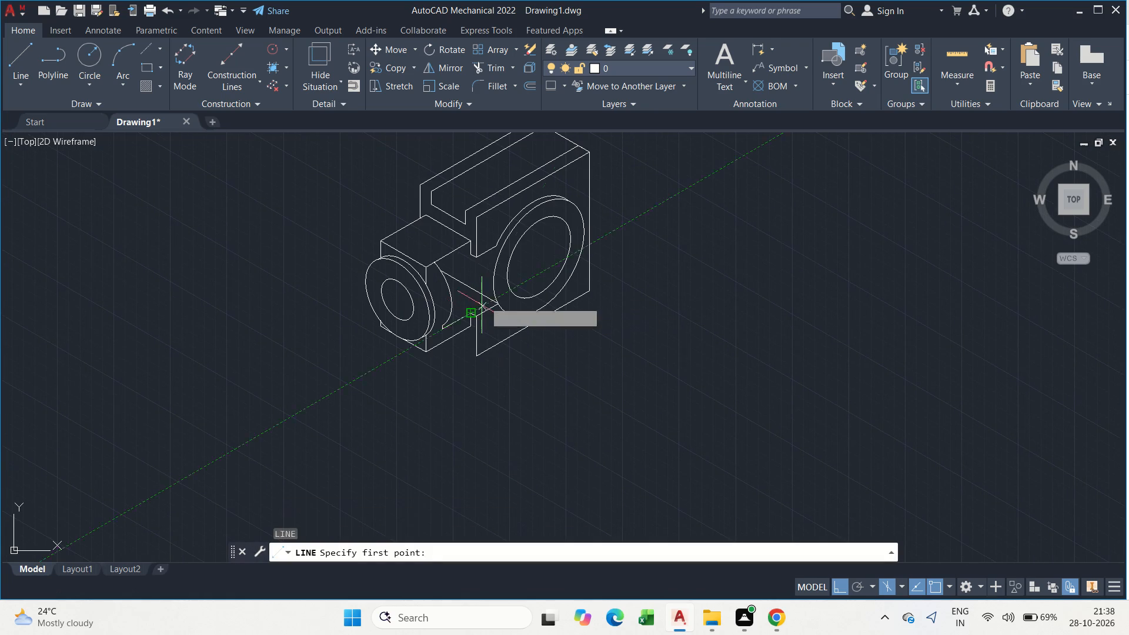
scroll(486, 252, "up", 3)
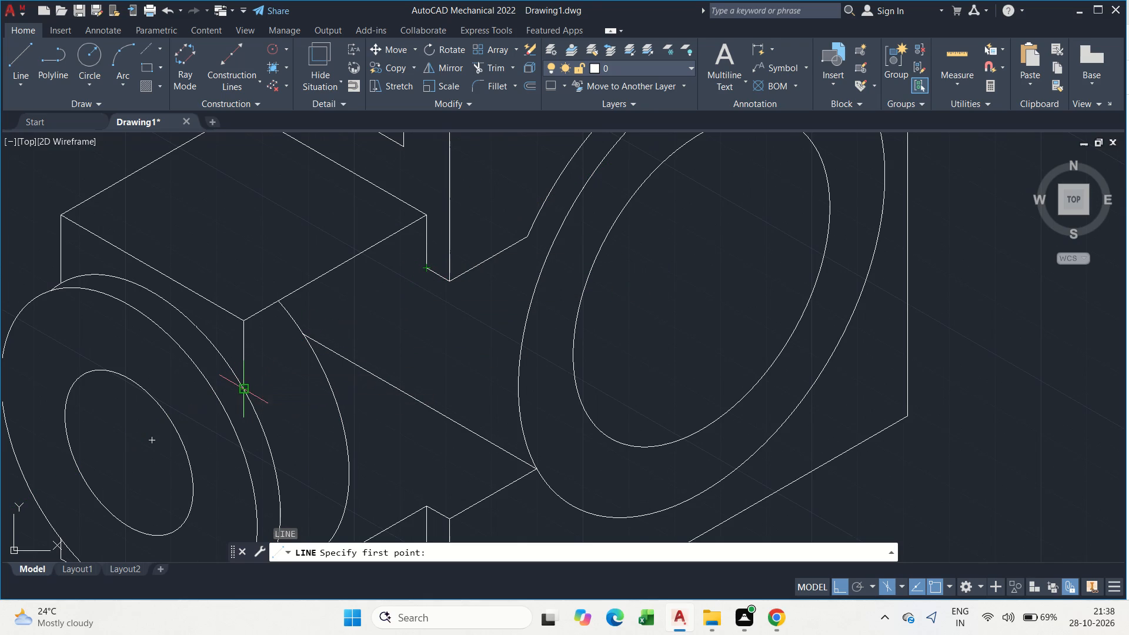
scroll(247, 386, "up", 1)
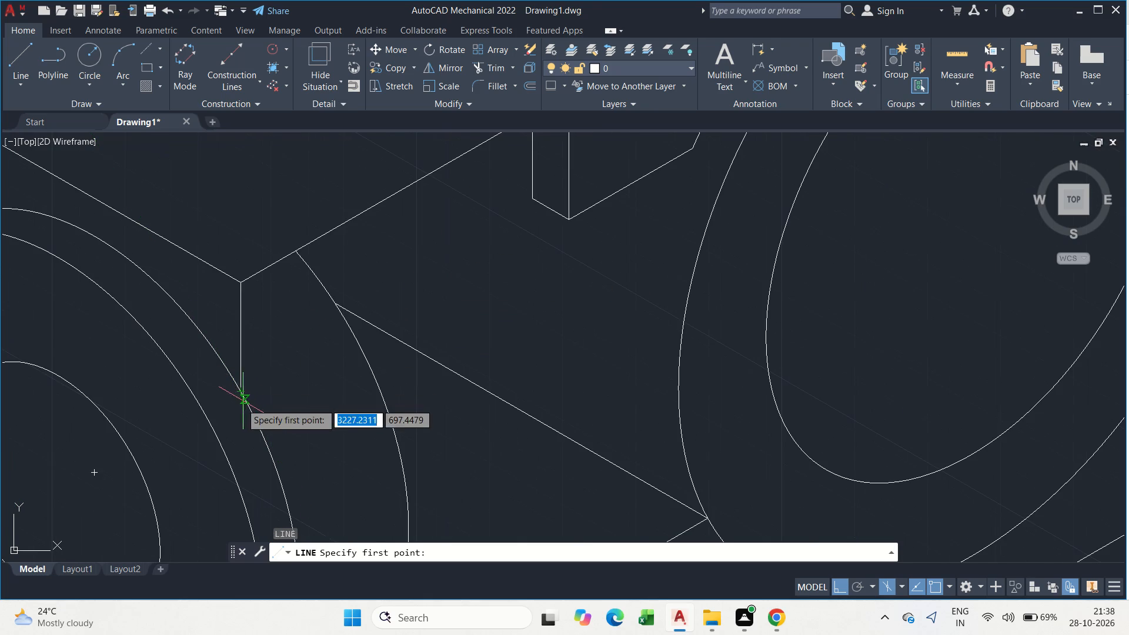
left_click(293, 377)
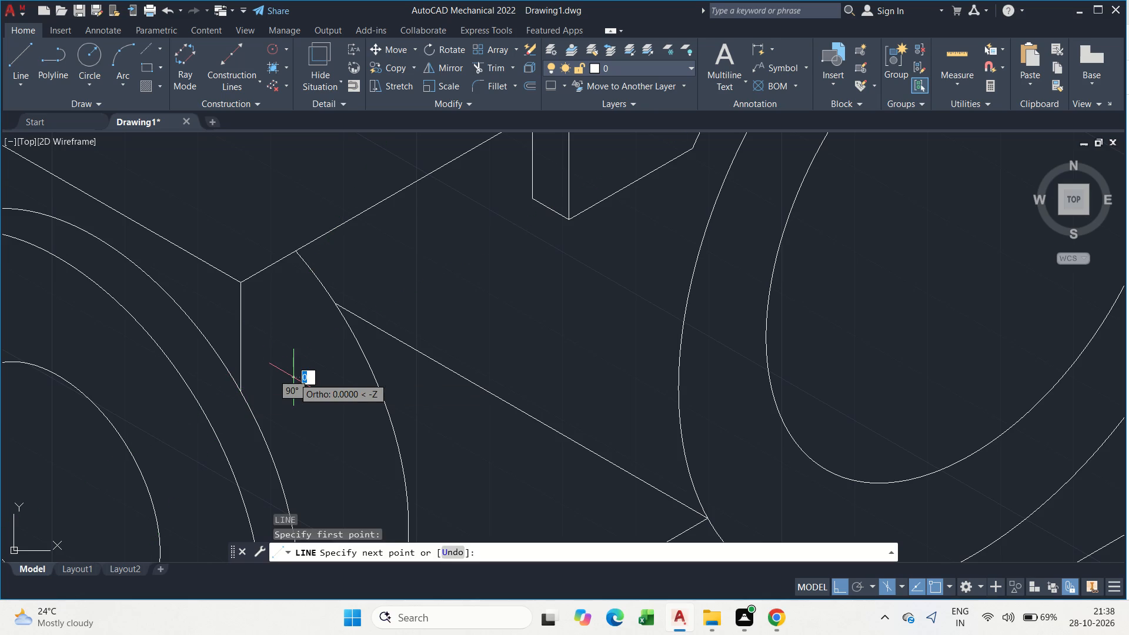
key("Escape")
Draw a 15-unit line at 30° from where the small block's front vertical edge meets the front isocircle.
key("l")
key("space")
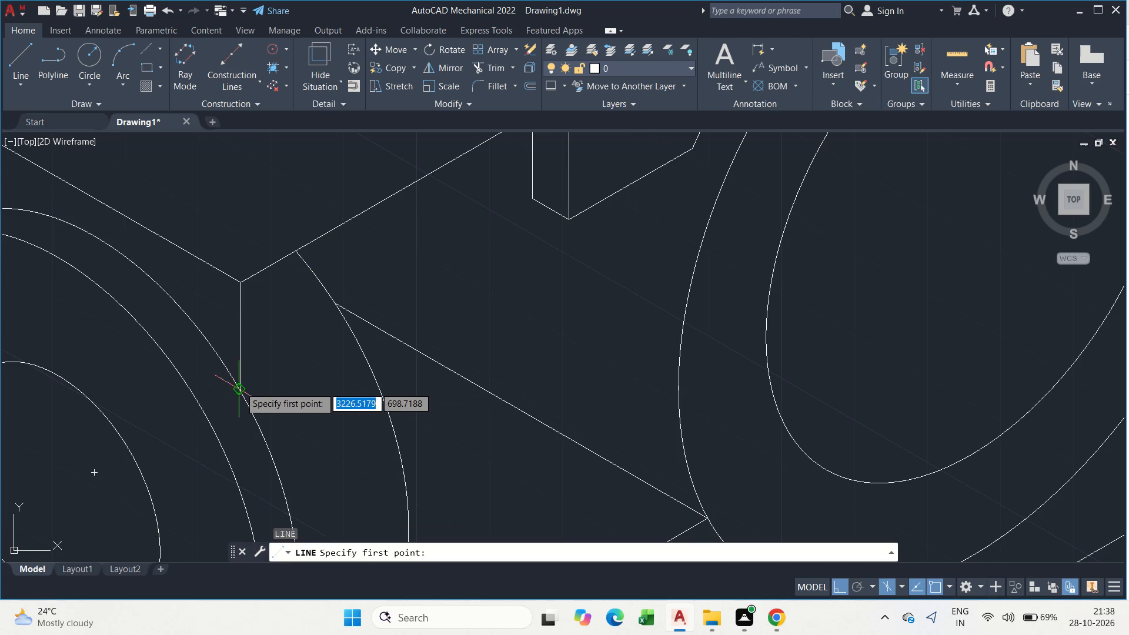
left_click(240, 387)
key("F5")
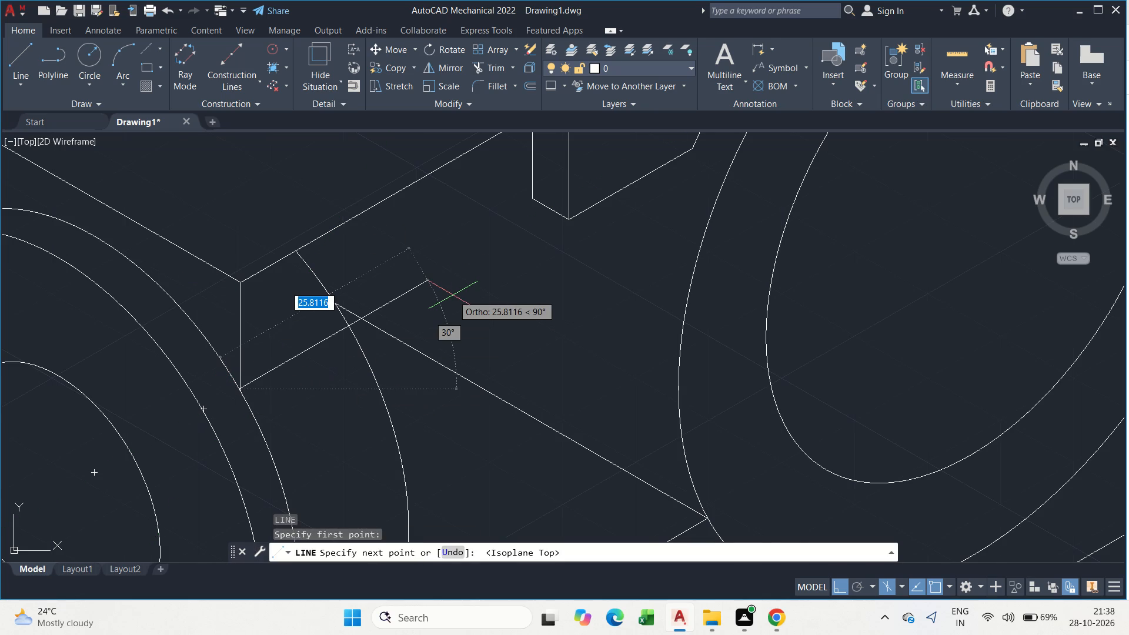
type("15")
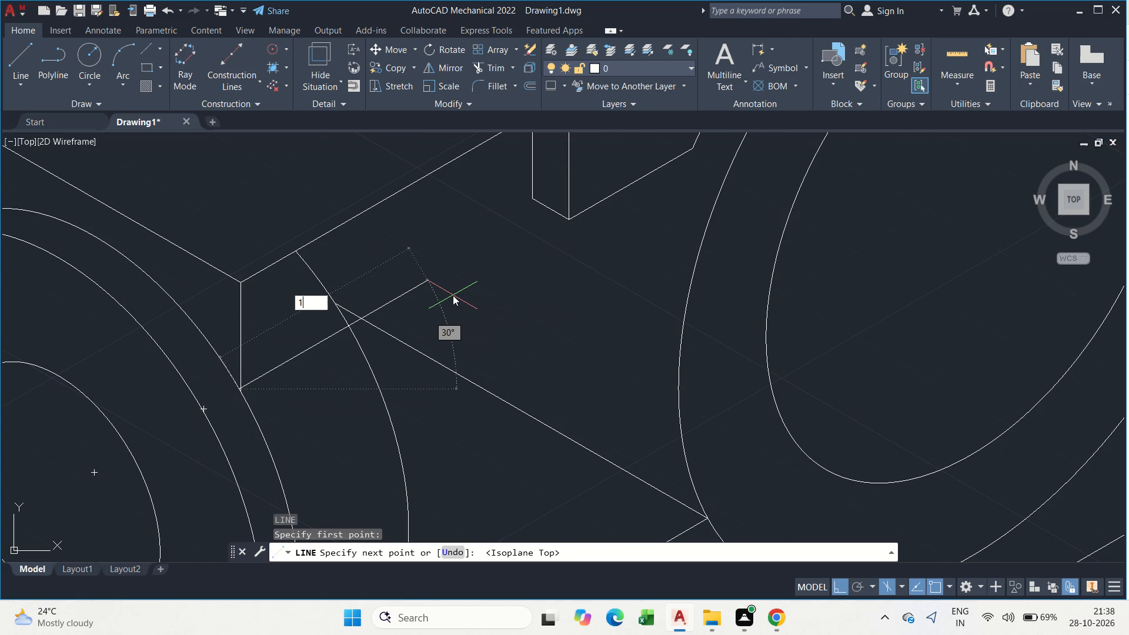
key("Return")
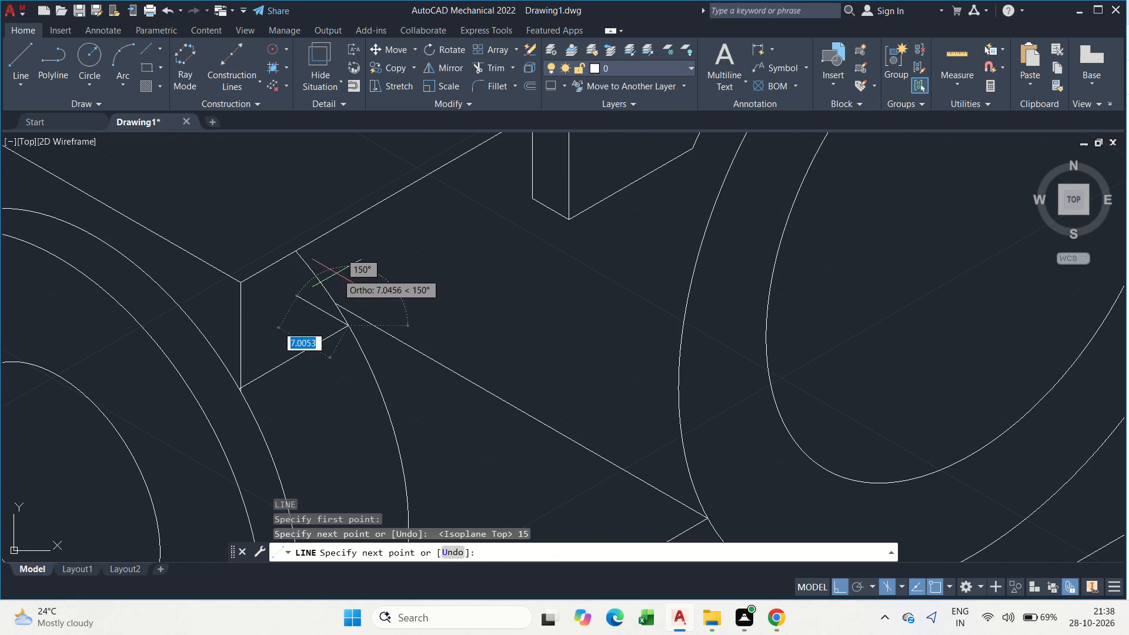
key("Escape")
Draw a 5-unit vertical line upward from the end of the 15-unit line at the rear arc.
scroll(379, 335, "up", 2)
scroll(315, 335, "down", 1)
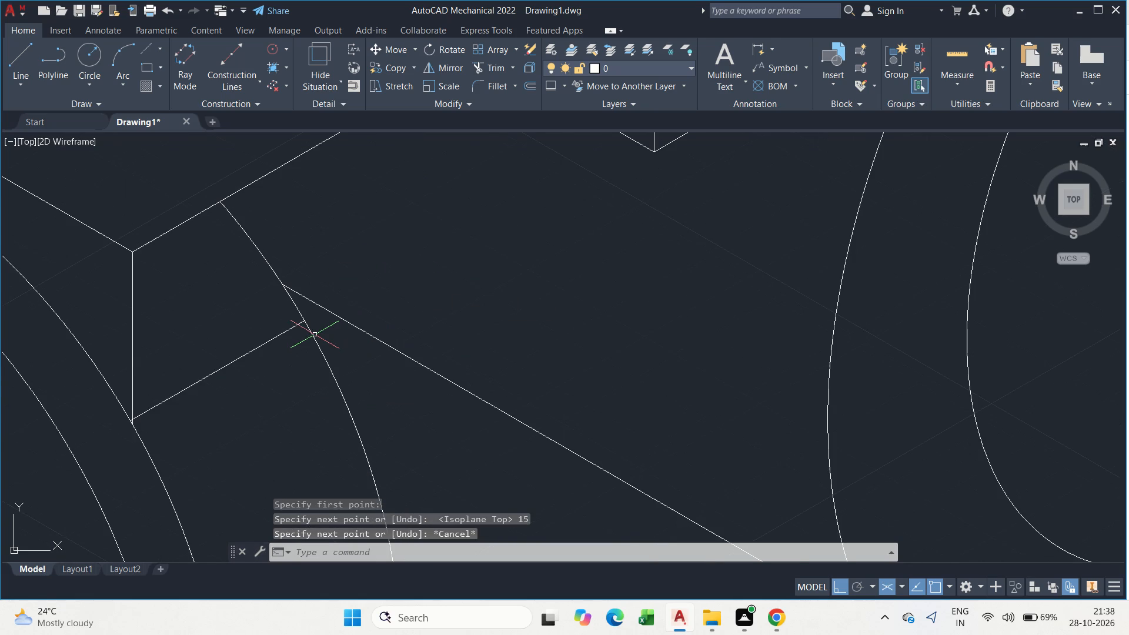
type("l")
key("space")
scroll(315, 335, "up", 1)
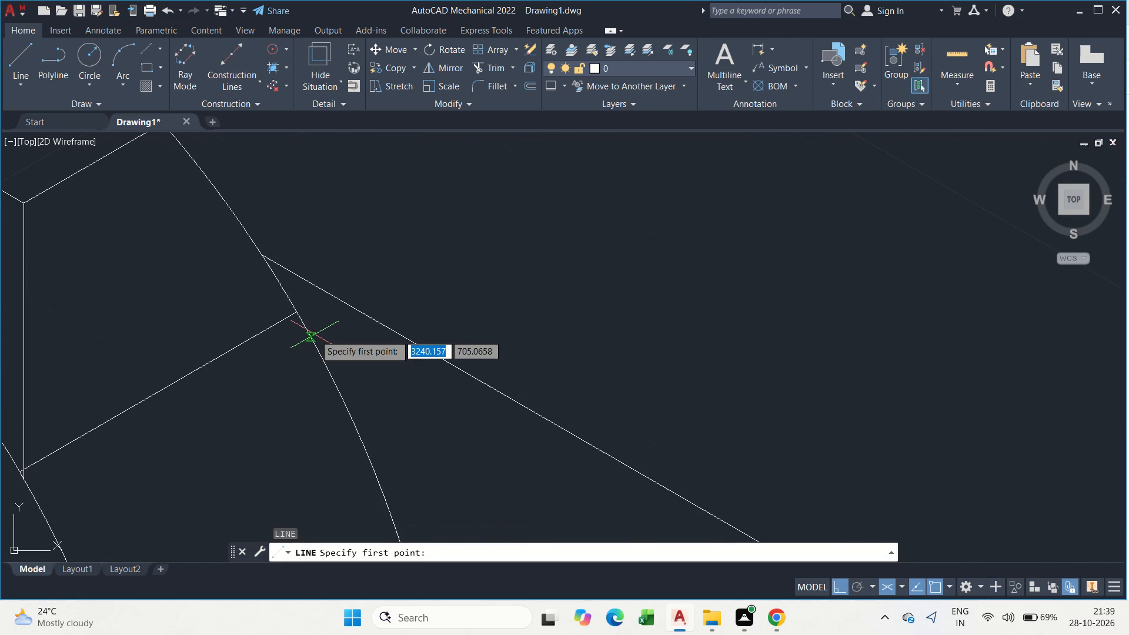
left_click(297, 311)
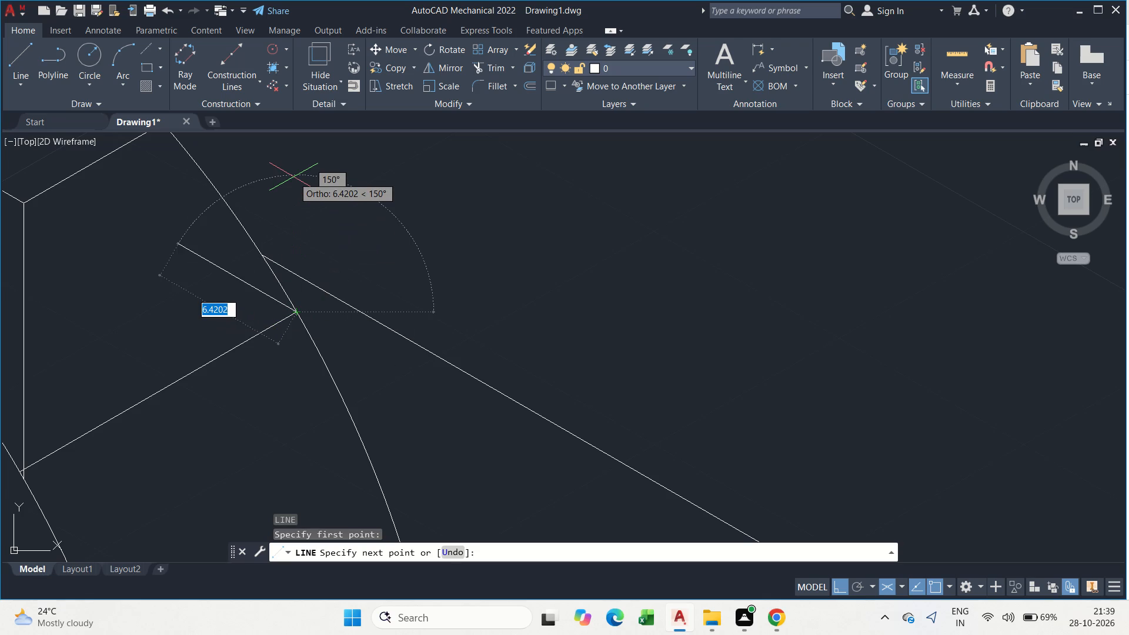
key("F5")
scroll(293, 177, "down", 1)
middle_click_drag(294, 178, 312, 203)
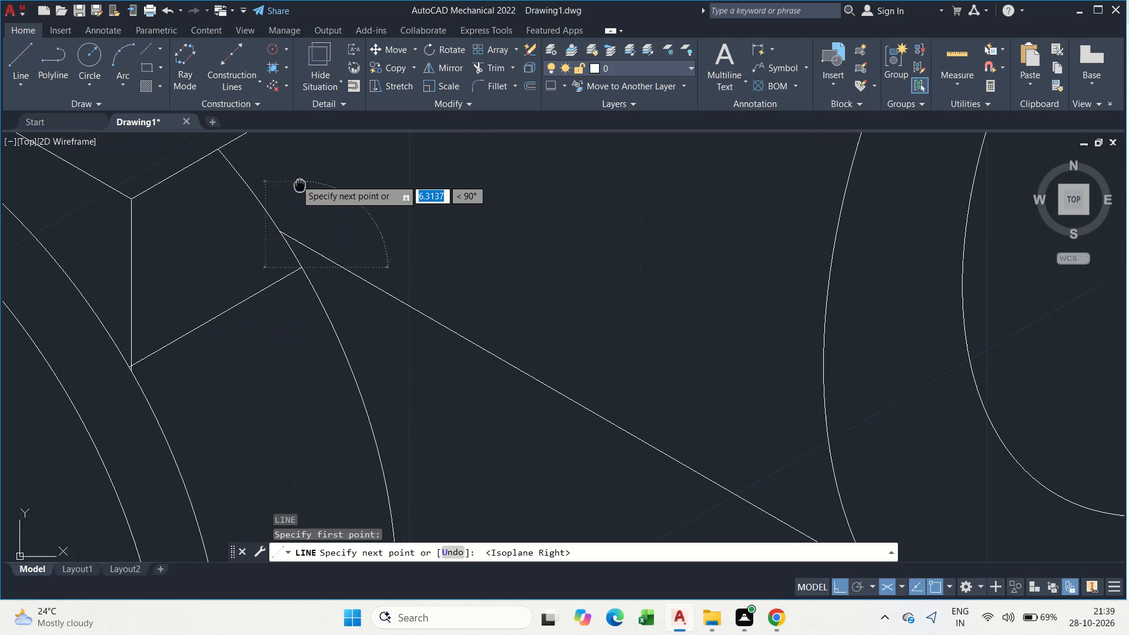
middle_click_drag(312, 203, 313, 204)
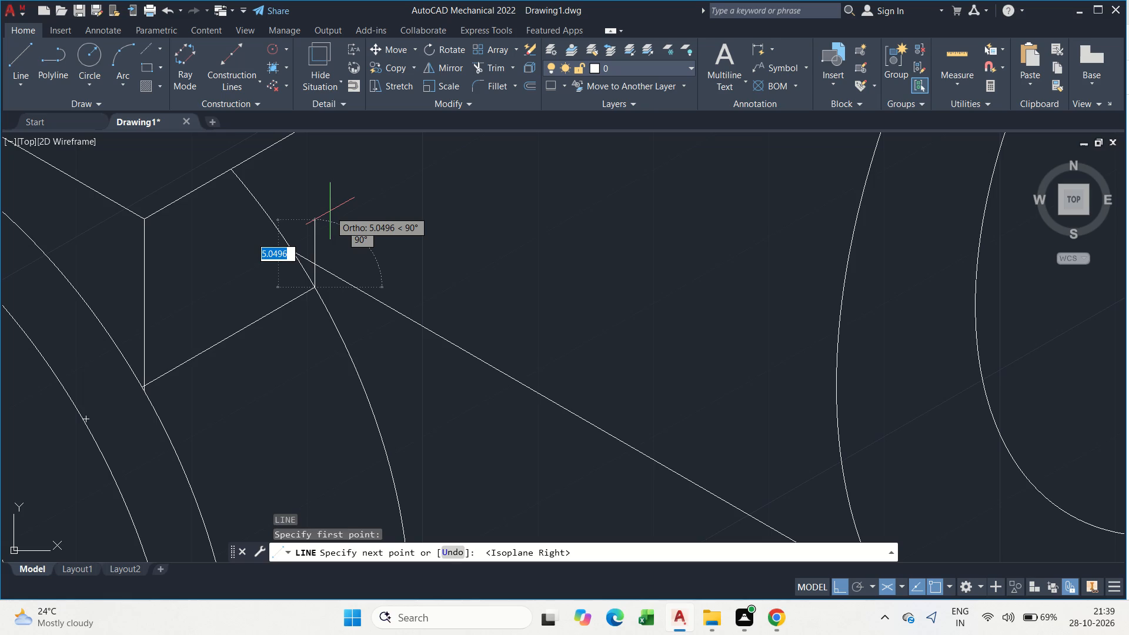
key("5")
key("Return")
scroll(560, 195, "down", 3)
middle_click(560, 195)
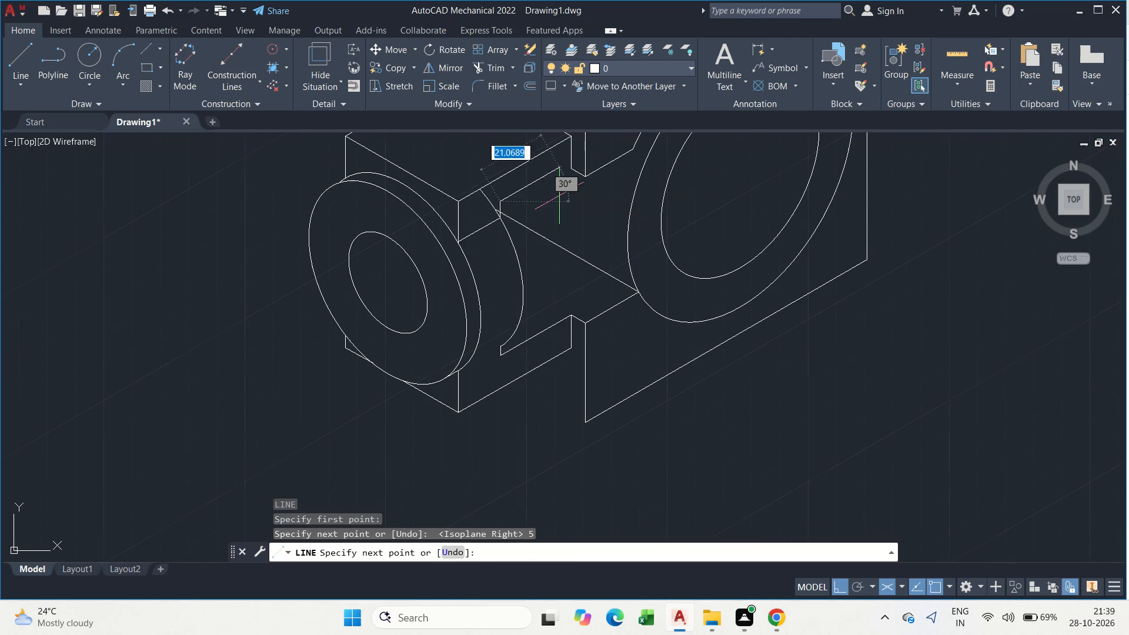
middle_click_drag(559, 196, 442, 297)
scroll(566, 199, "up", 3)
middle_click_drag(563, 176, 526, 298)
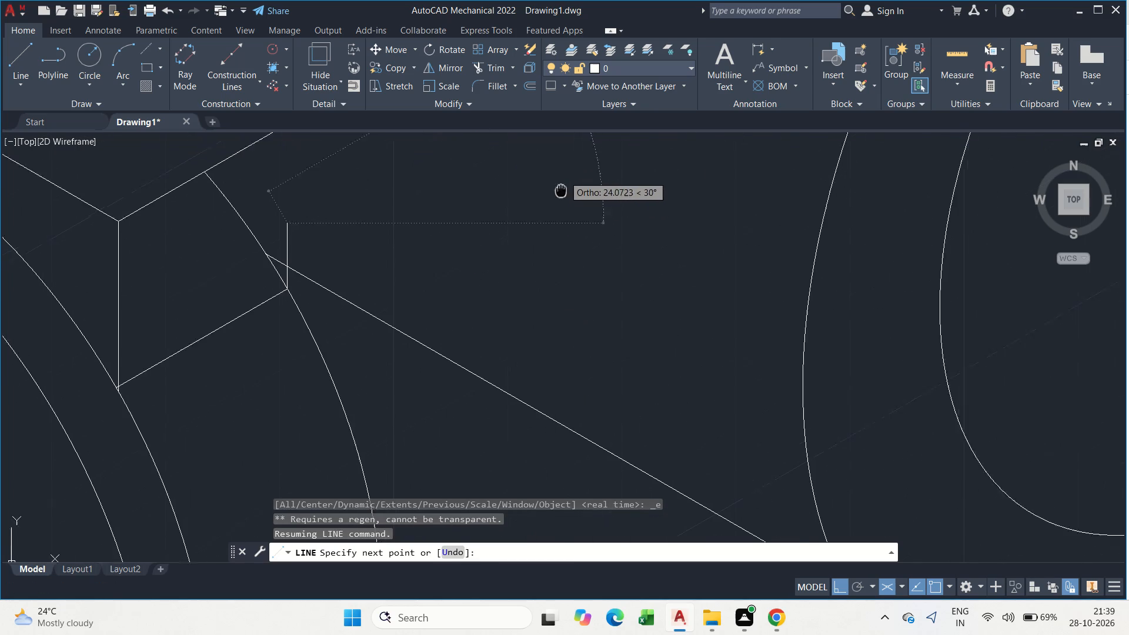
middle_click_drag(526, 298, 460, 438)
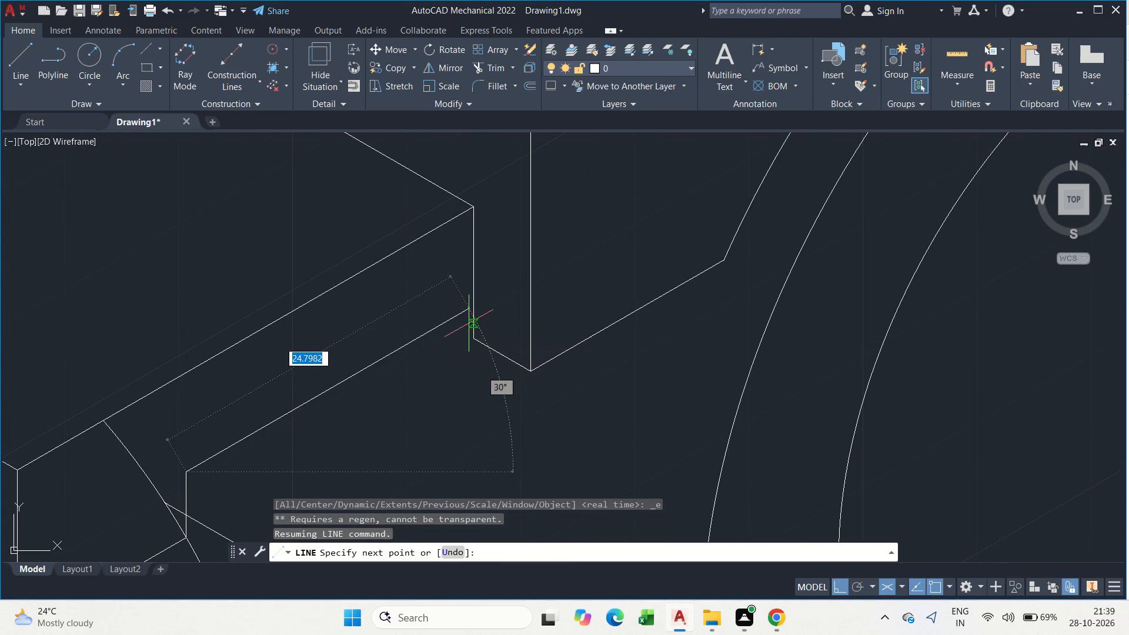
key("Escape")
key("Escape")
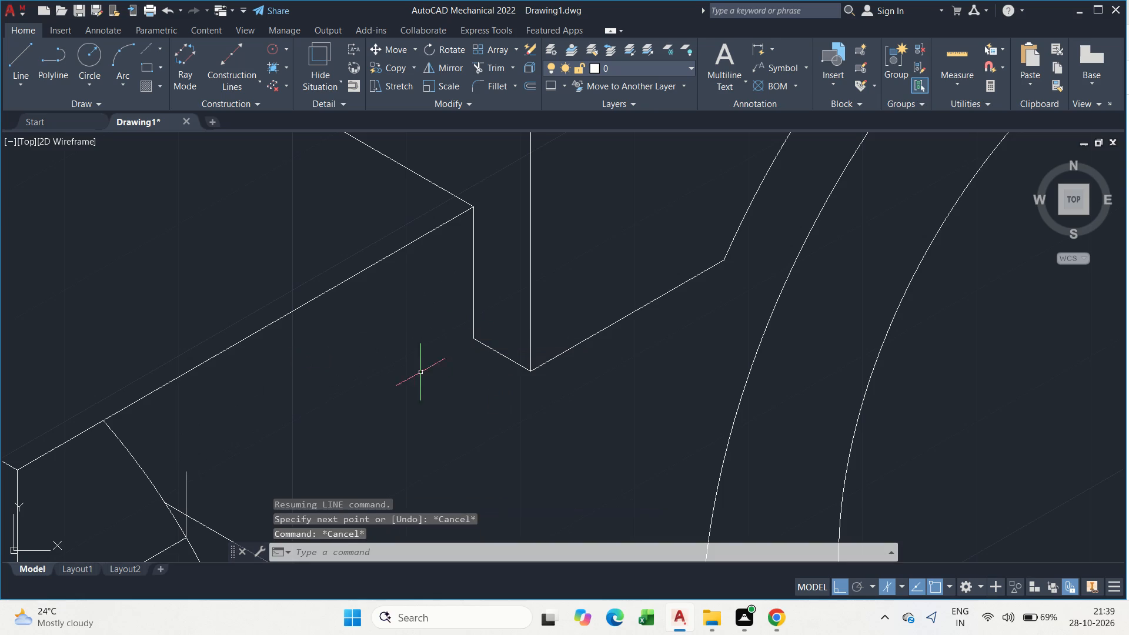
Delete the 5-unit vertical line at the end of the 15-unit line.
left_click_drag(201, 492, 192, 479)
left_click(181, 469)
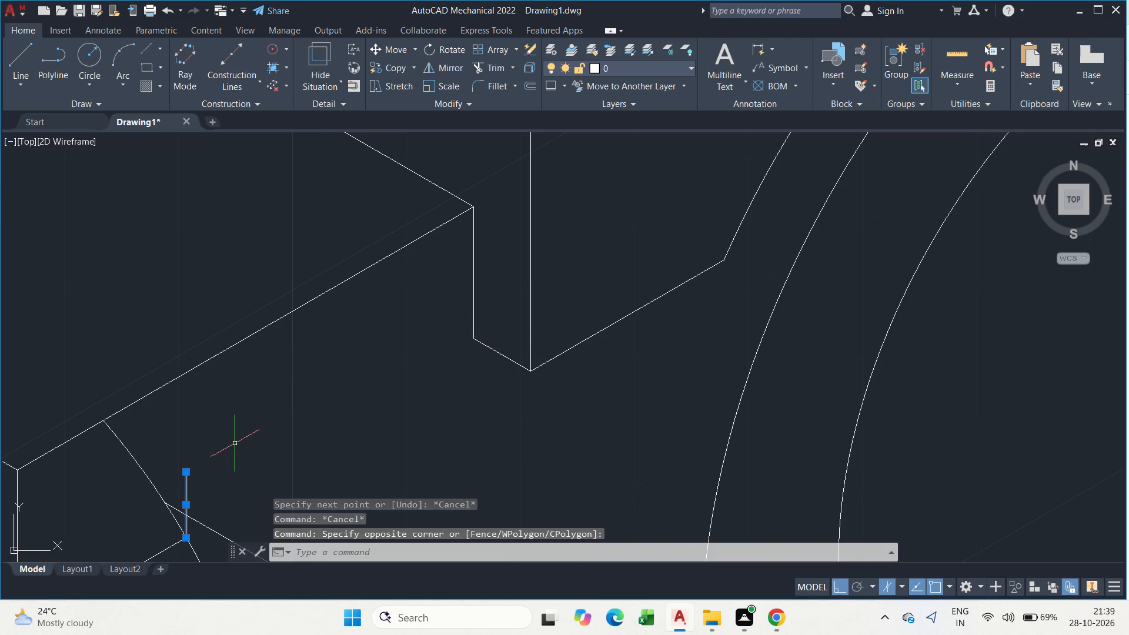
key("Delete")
Draw a line about 29 units long at 210° from the lower end of the small block's rear vertical edge, past the arc.
middle_click_drag(300, 474, 277, 410)
type("l")
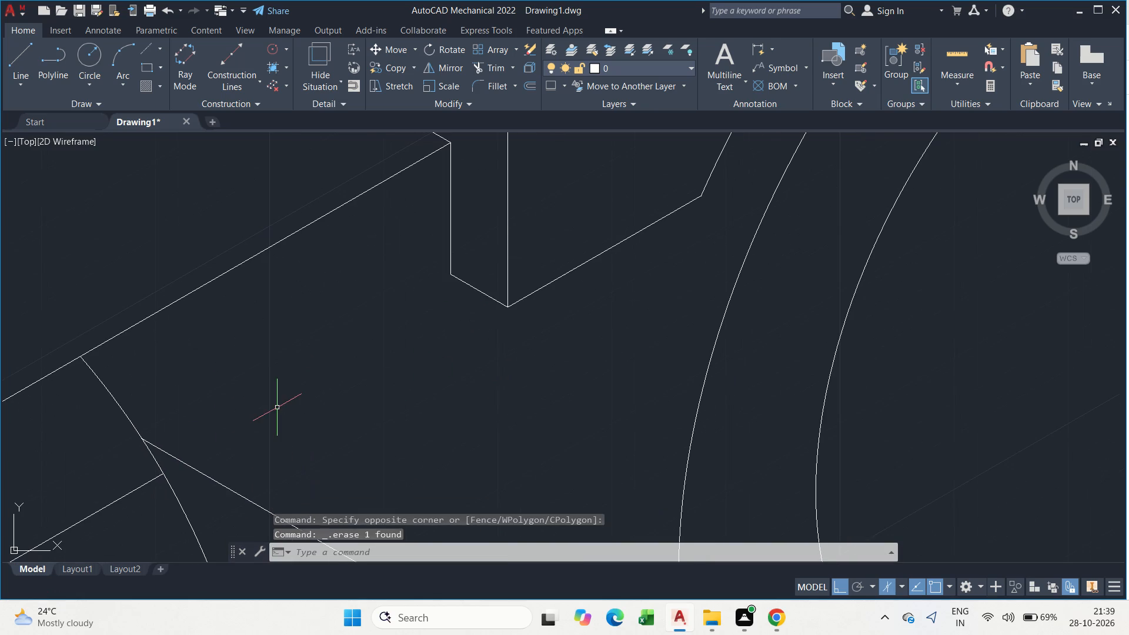
key("space")
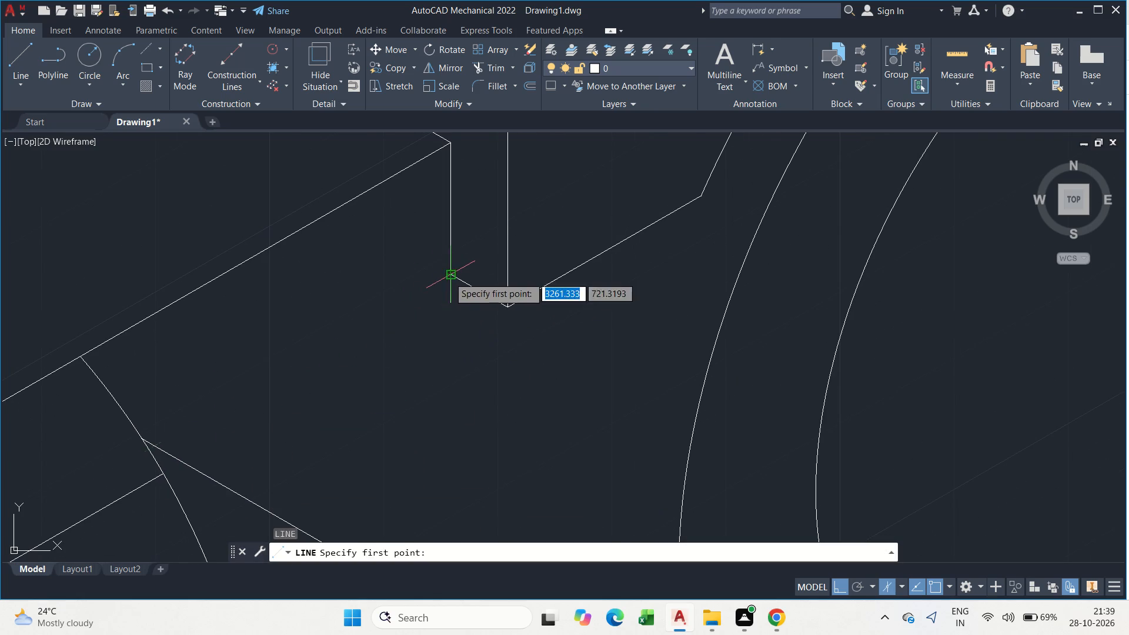
left_click_drag(449, 277, 433, 286)
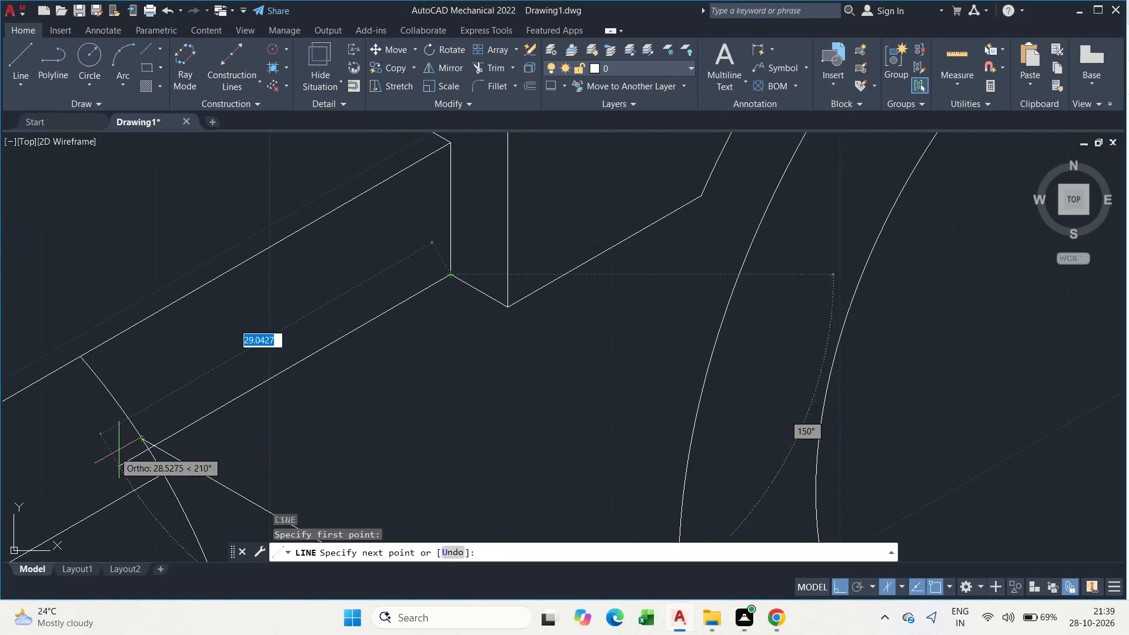
left_click(106, 454)
key("Escape")
key("Escape")
Draw a vertical line about 7.6 units upward from the end of the 15-unit line, crossing the 210° line.
middle_click_drag(159, 464, 166, 315)
type("l")
key("space")
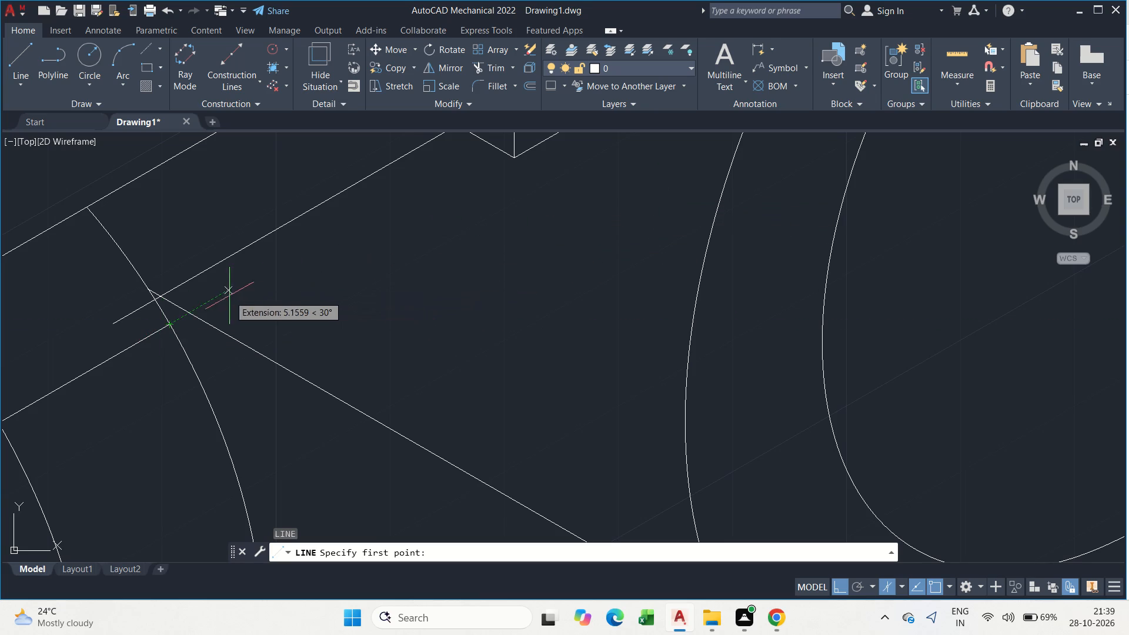
left_click(170, 322)
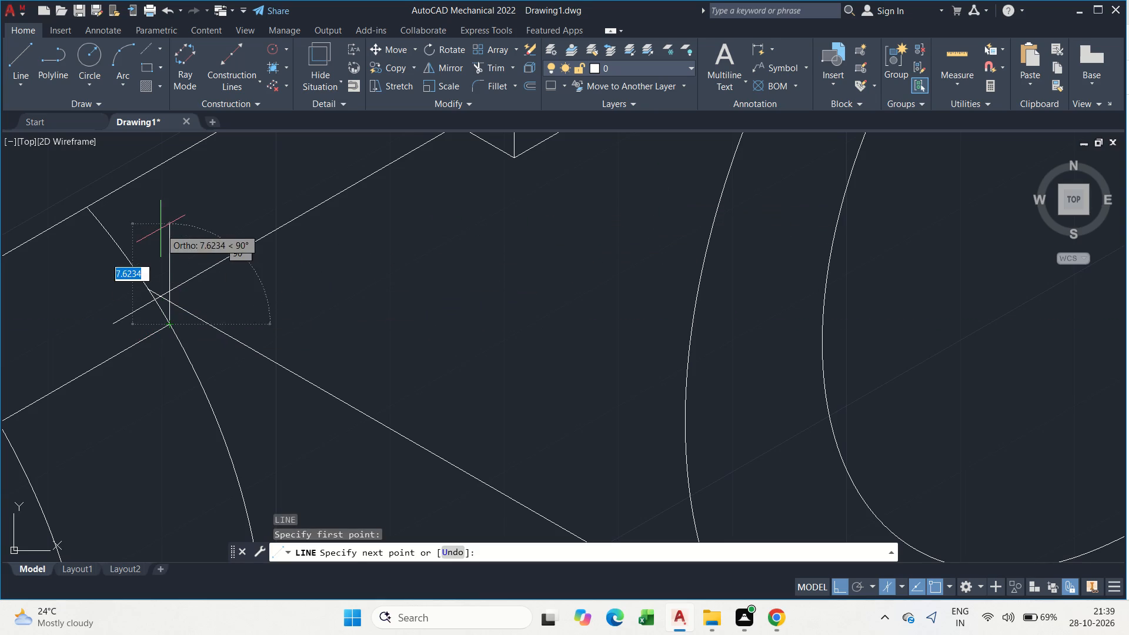
left_click(161, 229)
key("Escape")
Trim the 210° line, 150° line and arc beyond the new vertical edge, plus the edge's excess above the 210° line.
scroll(149, 313, "up", 3)
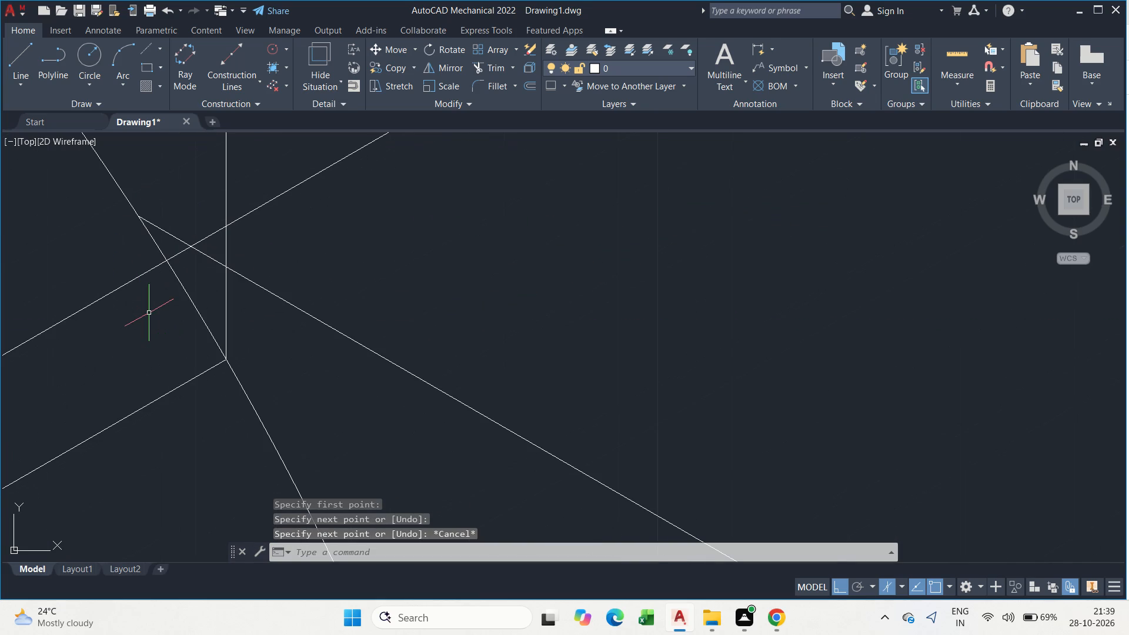
type("tr")
key("space")
scroll(149, 313, "down", 1)
left_click(167, 276)
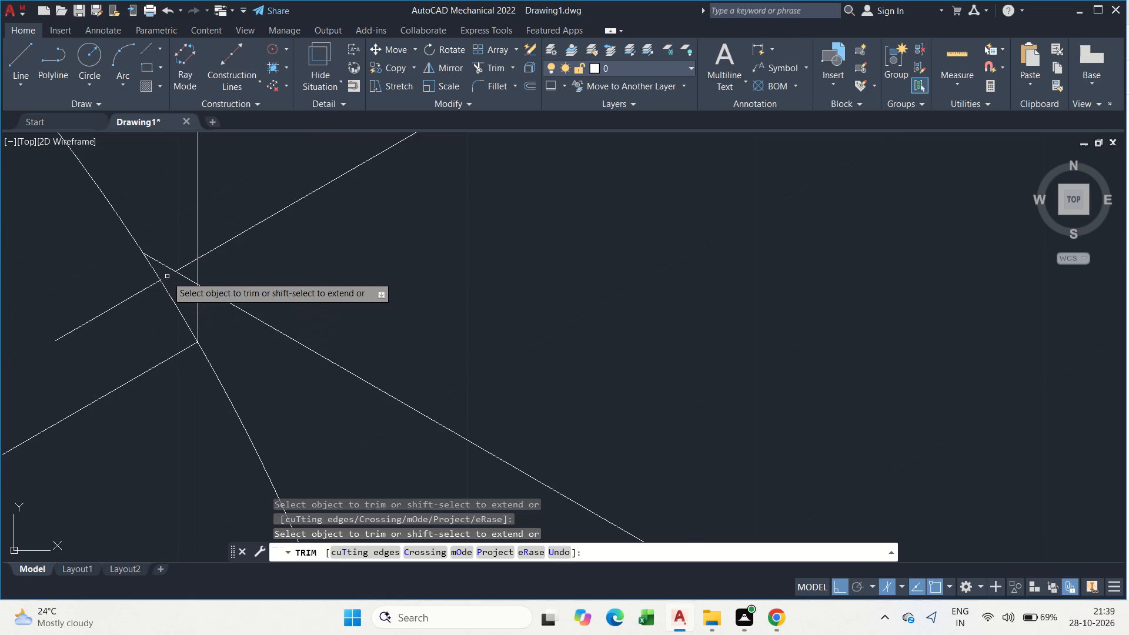
left_click_drag(192, 239, 144, 349)
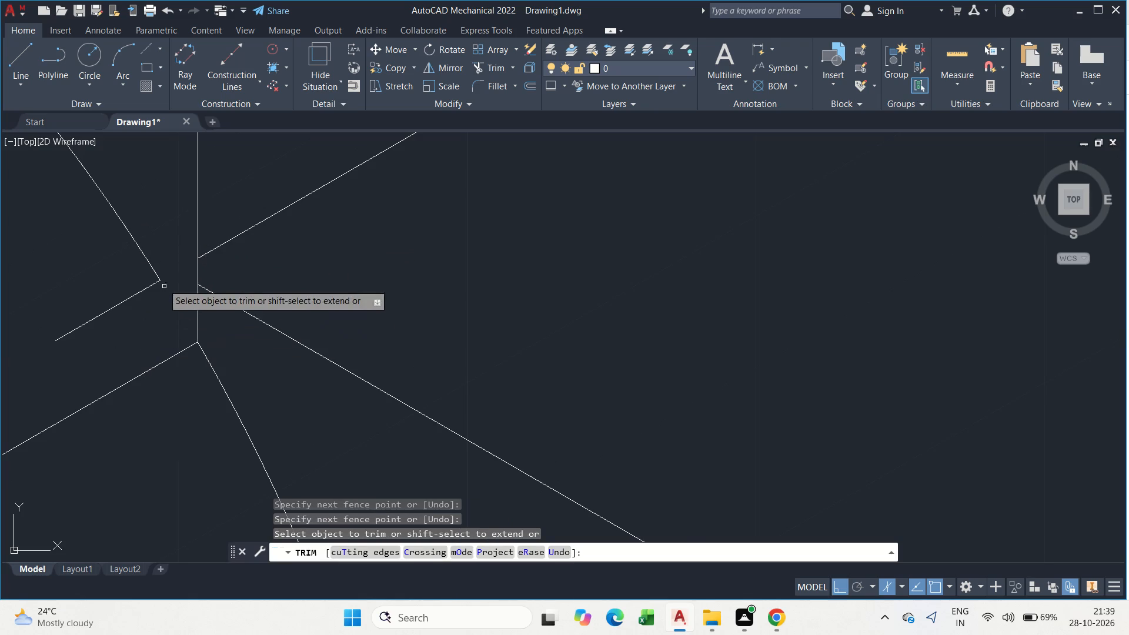
left_click_drag(156, 249, 99, 335)
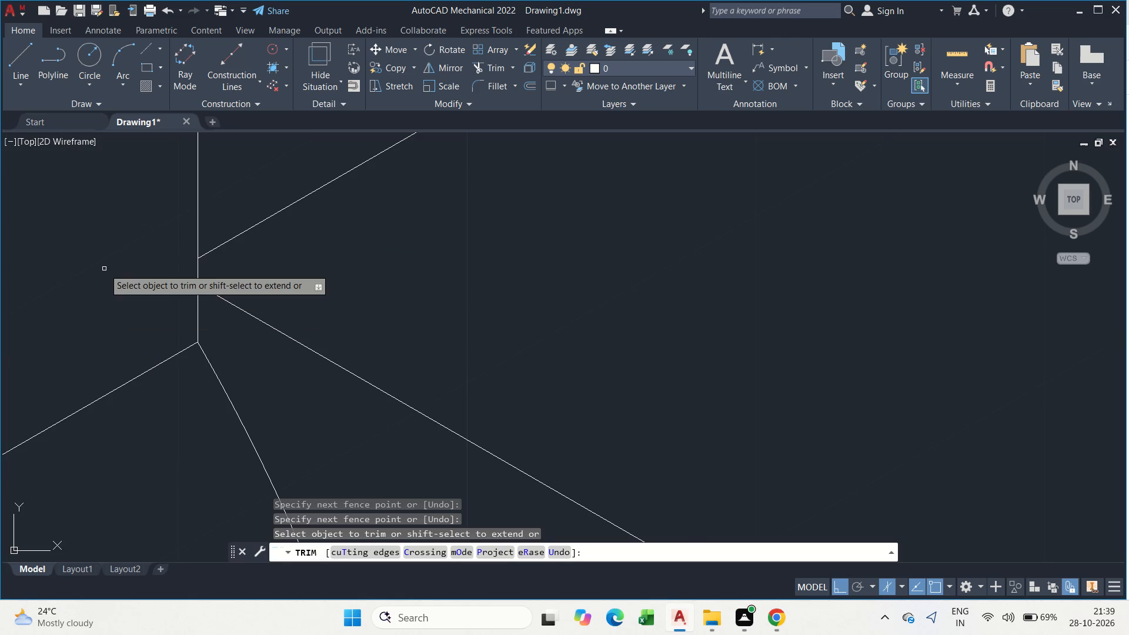
scroll(104, 269, "down", 2)
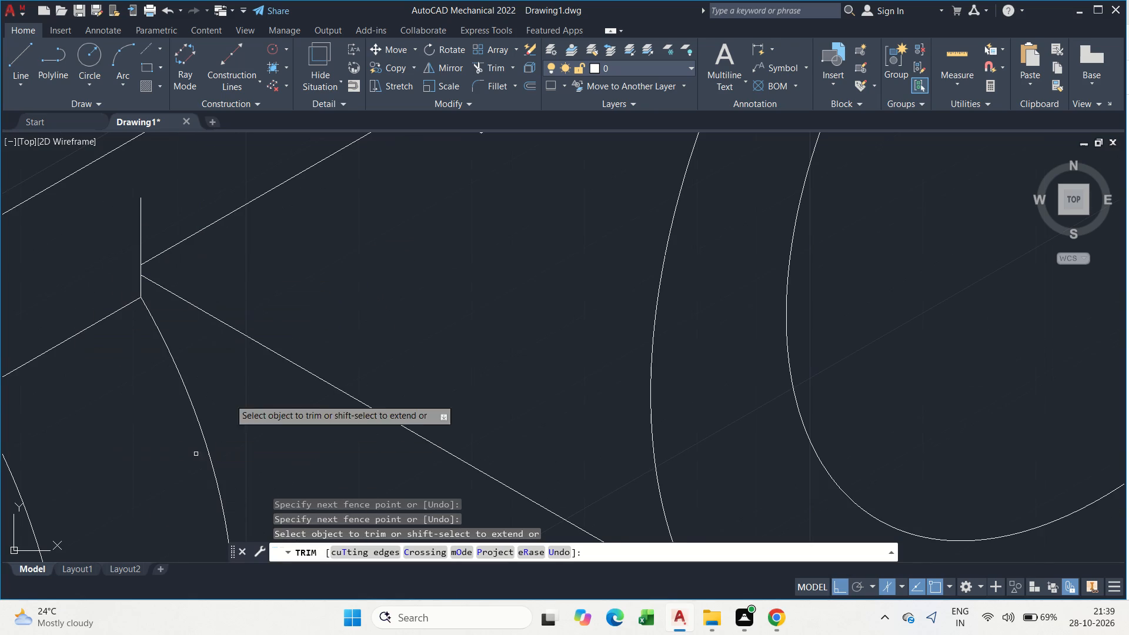
left_click_drag(167, 215, 105, 248)
scroll(65, 283, "down", 3)
middle_click_drag(101, 370, 116, 363)
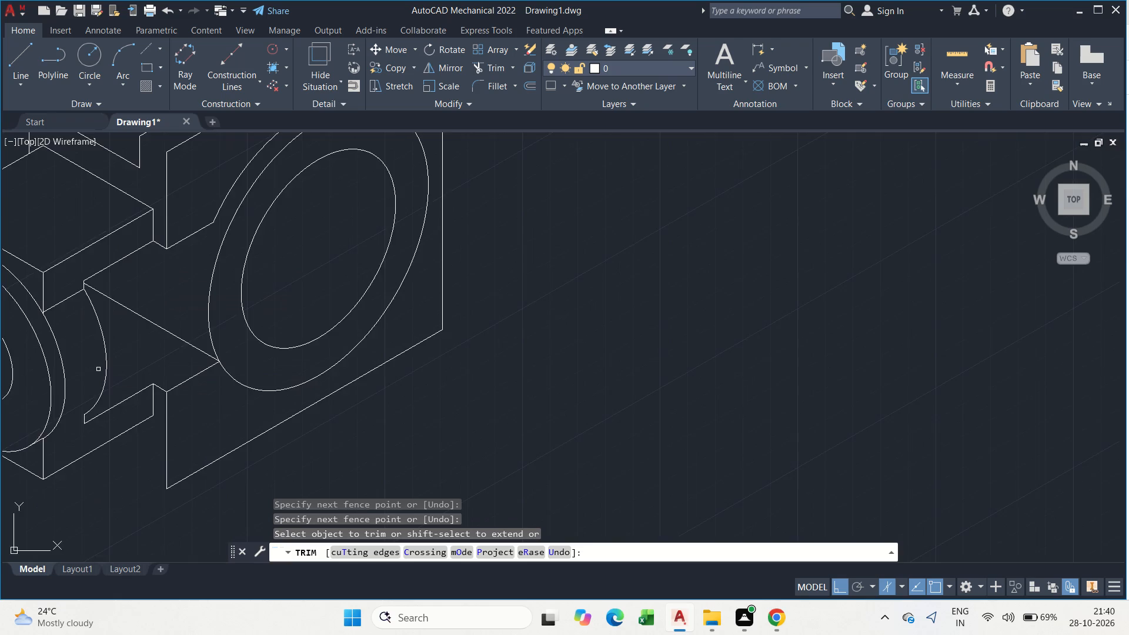
middle_click_drag(116, 363, 252, 312)
key("Escape")
scroll(280, 296, "down", 2)
key("Escape")
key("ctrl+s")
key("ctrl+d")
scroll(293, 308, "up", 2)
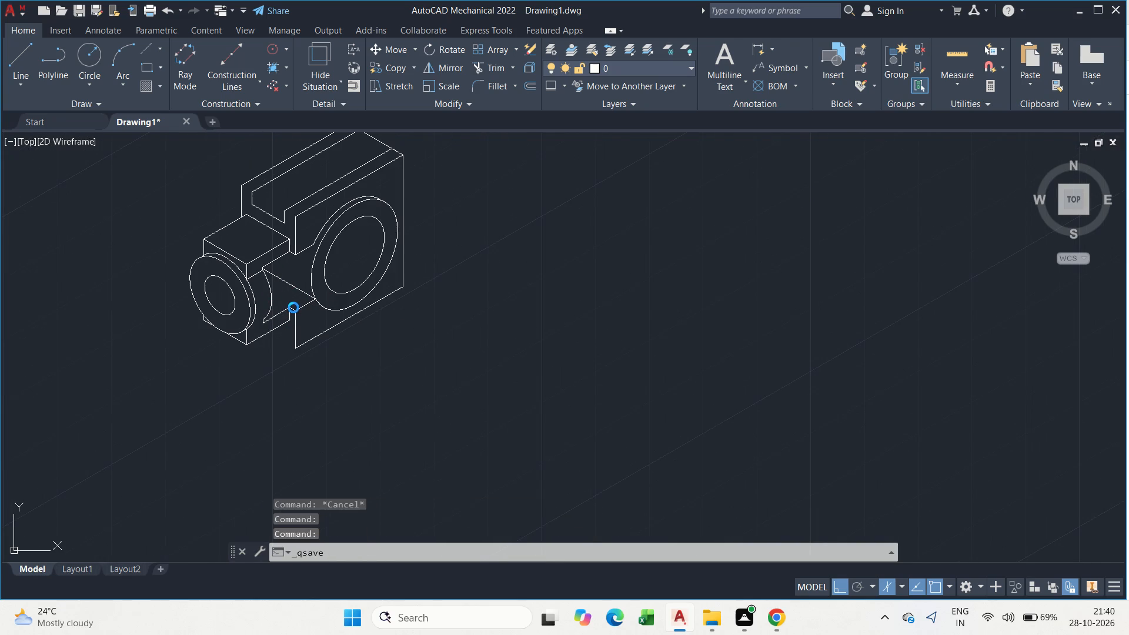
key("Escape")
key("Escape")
Start saving the drawing and browse to the TASK OF TEST folder inside Srikanth.file on the Desktop.
scroll(275, 317, "up", 3)
middle_click_drag(275, 317, 328, 359)
key("ctrl+s")
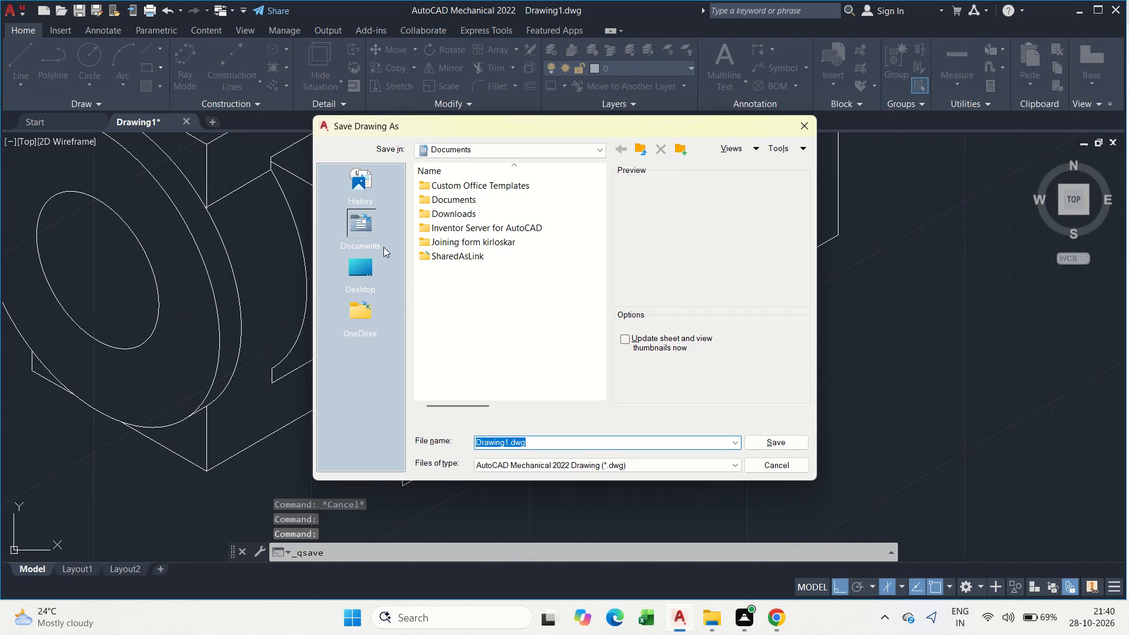
double_click(366, 275)
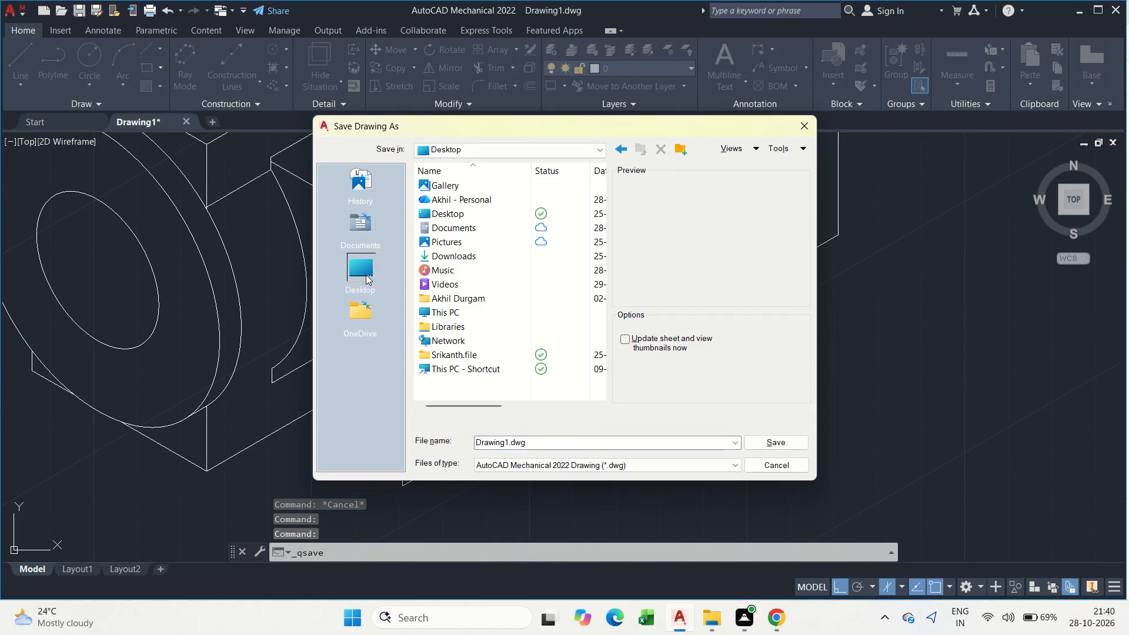
scroll(444, 300, "down", 1)
scroll(464, 326, "up", 3)
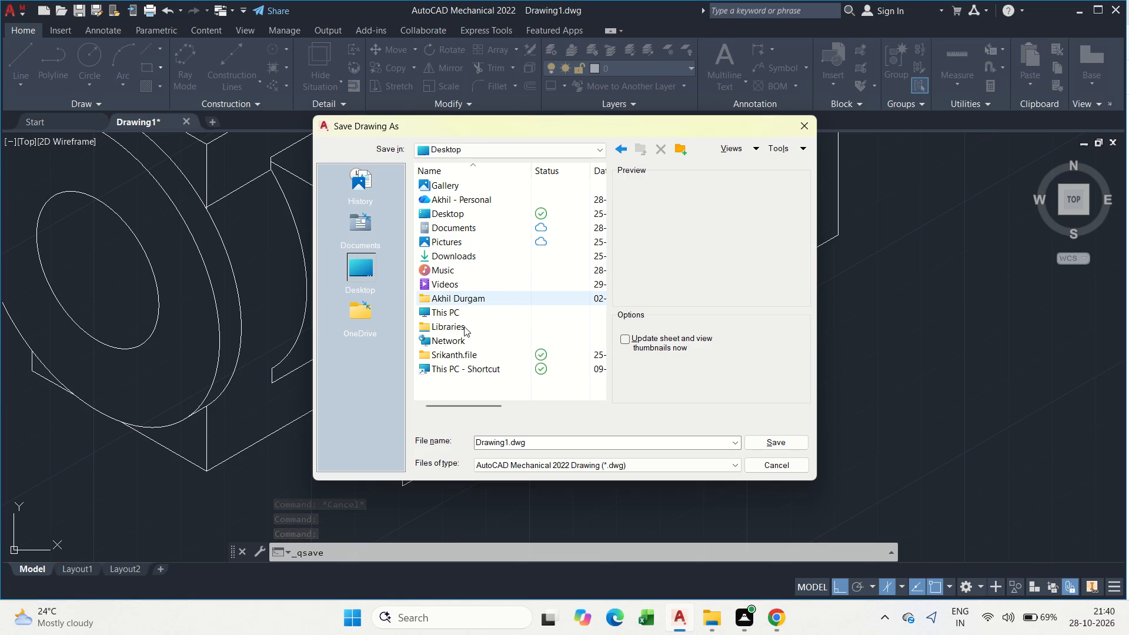
triple_click(456, 357)
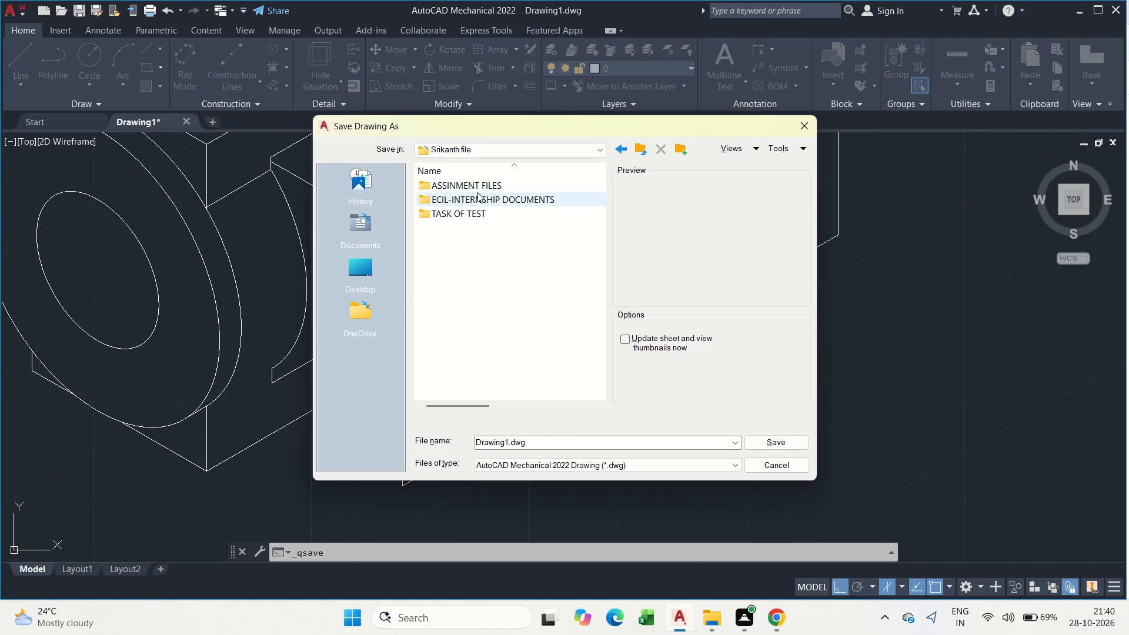
left_click(466, 215)
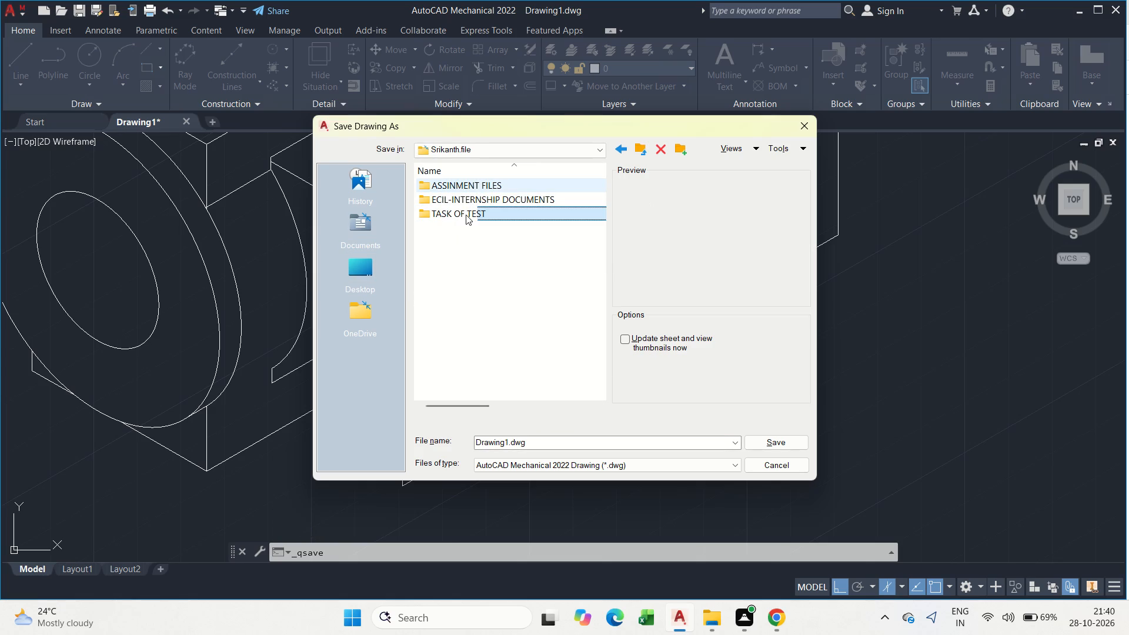
left_click(466, 215)
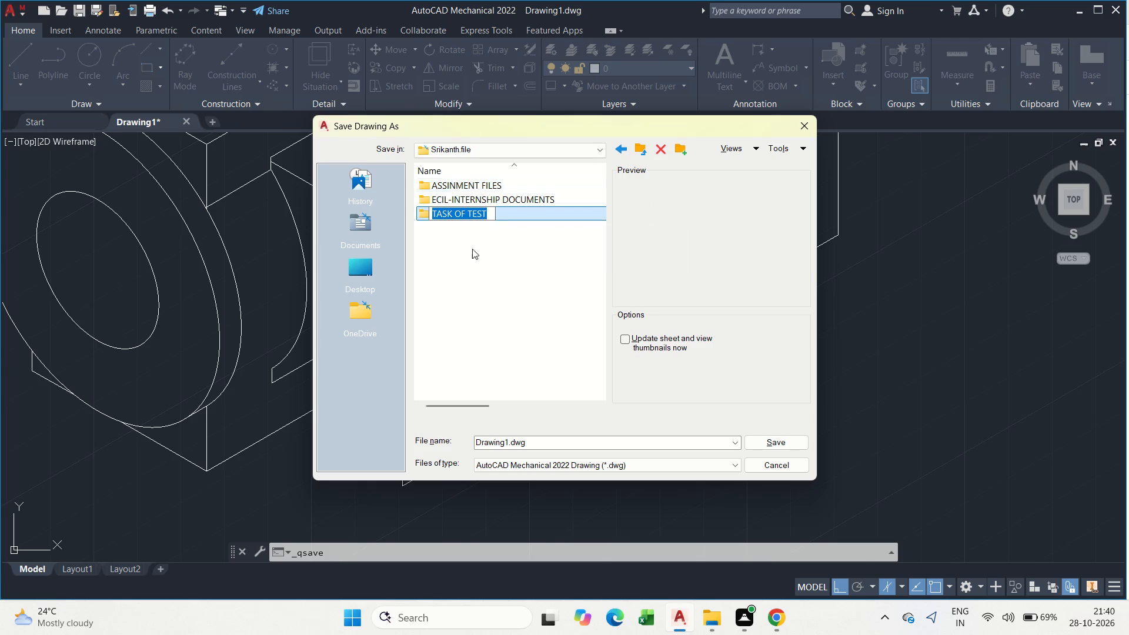
left_click(484, 279)
double_click(494, 215)
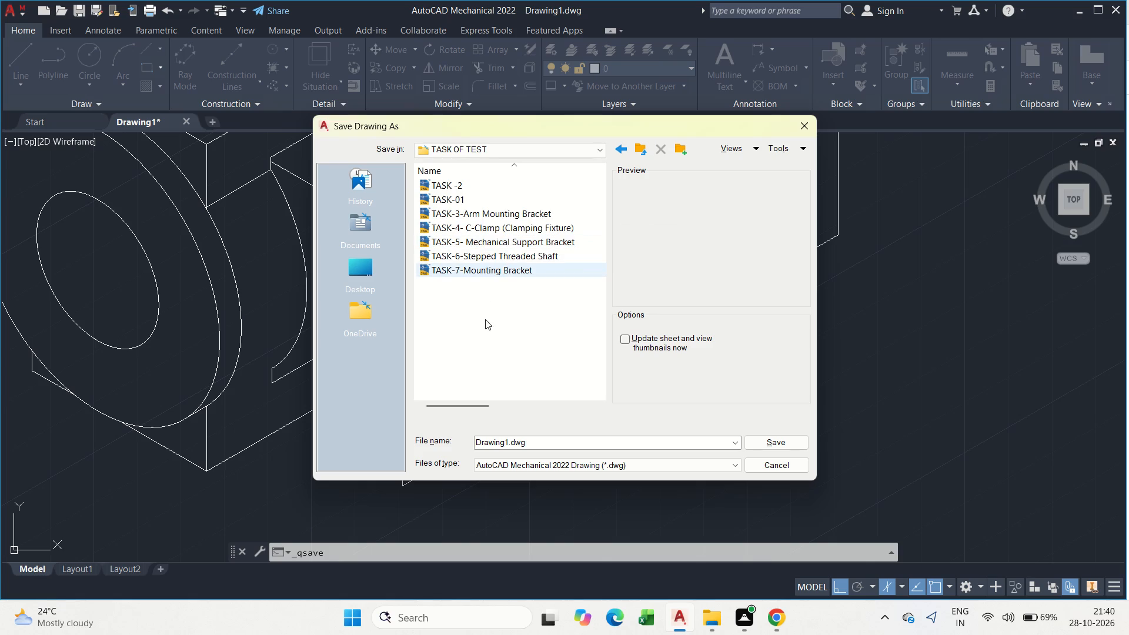
Reuse the TASK-7-Mounting Bracket file name and shorten it to the prefix "TASK-8-".
left_click(481, 276)
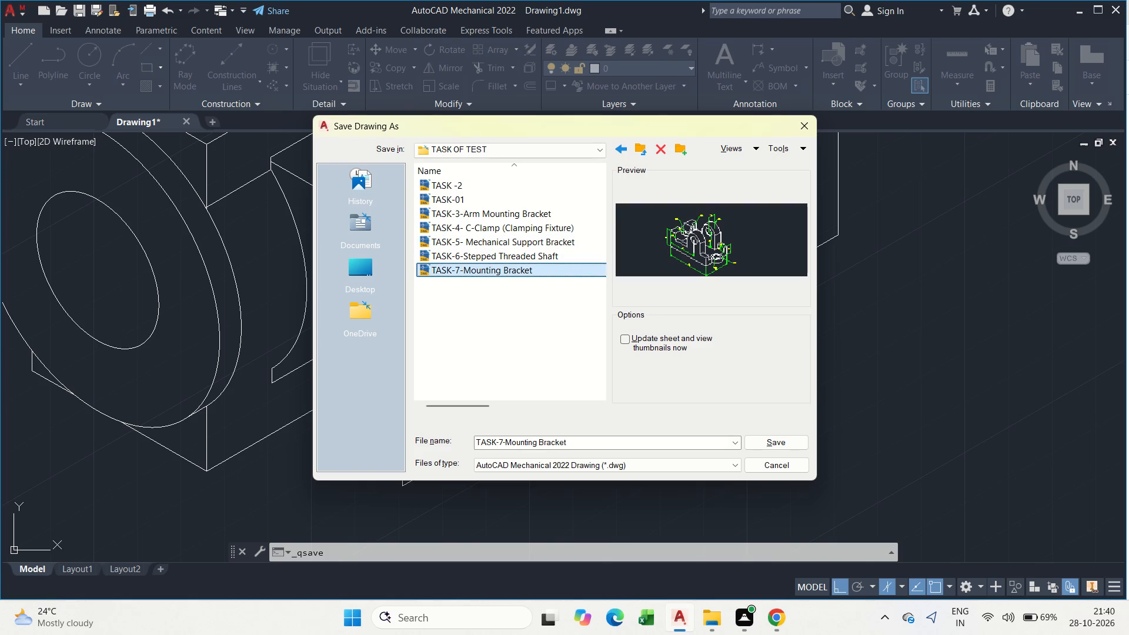
left_click(503, 443)
left_click(503, 443)
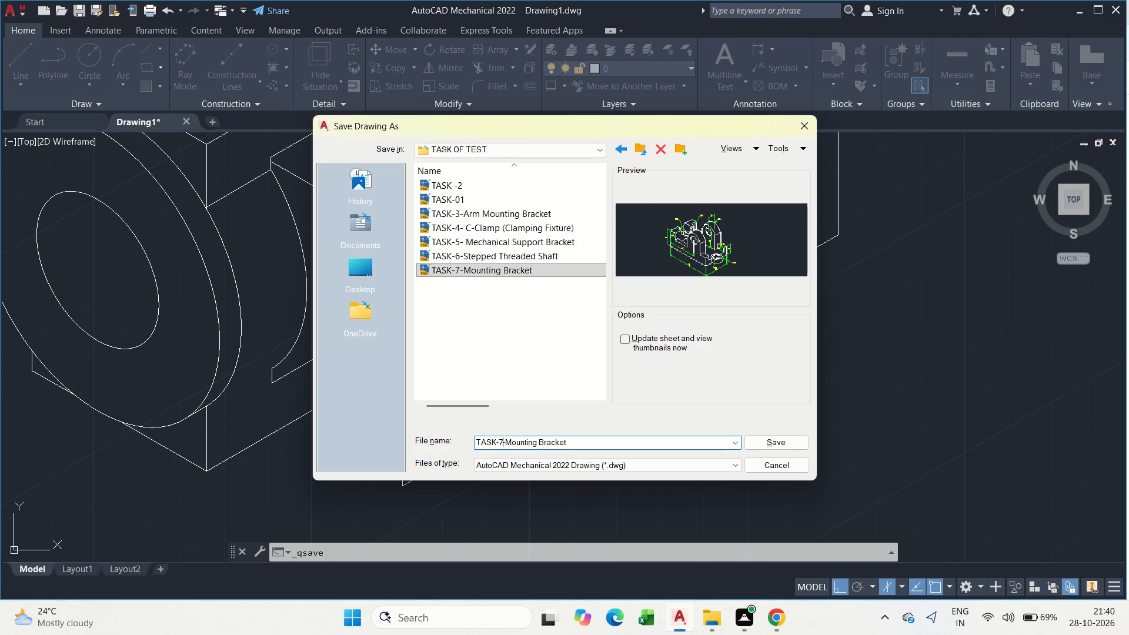
key("BackSpace")
key("8")
left_click_drag(507, 441, 580, 447)
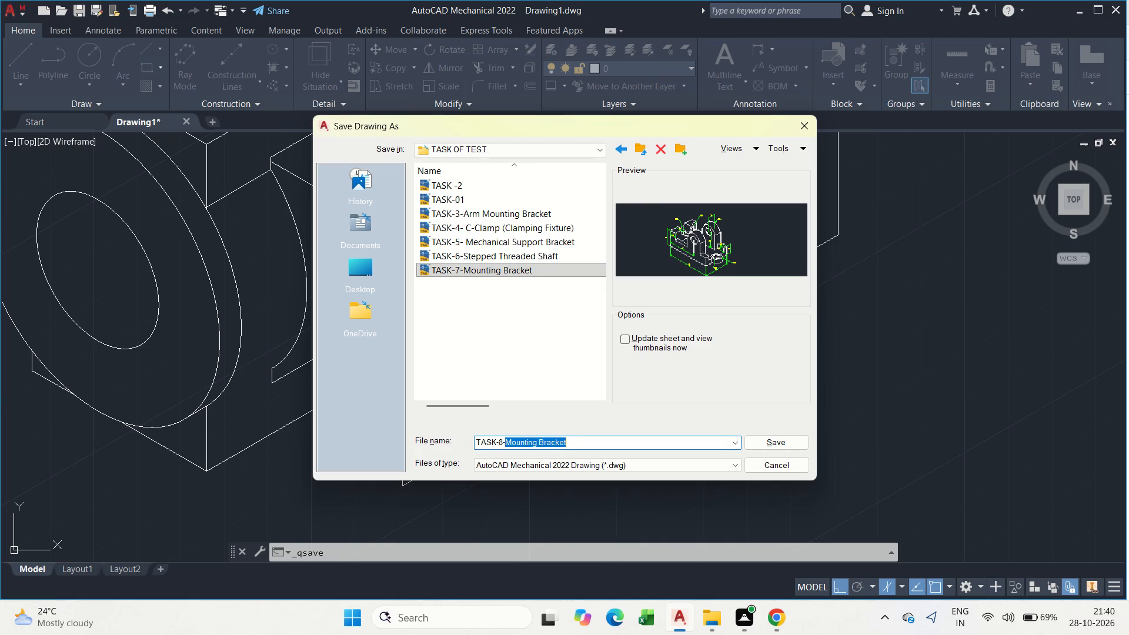
left_click_drag(580, 447, 580, 447)
key("BackSpace")
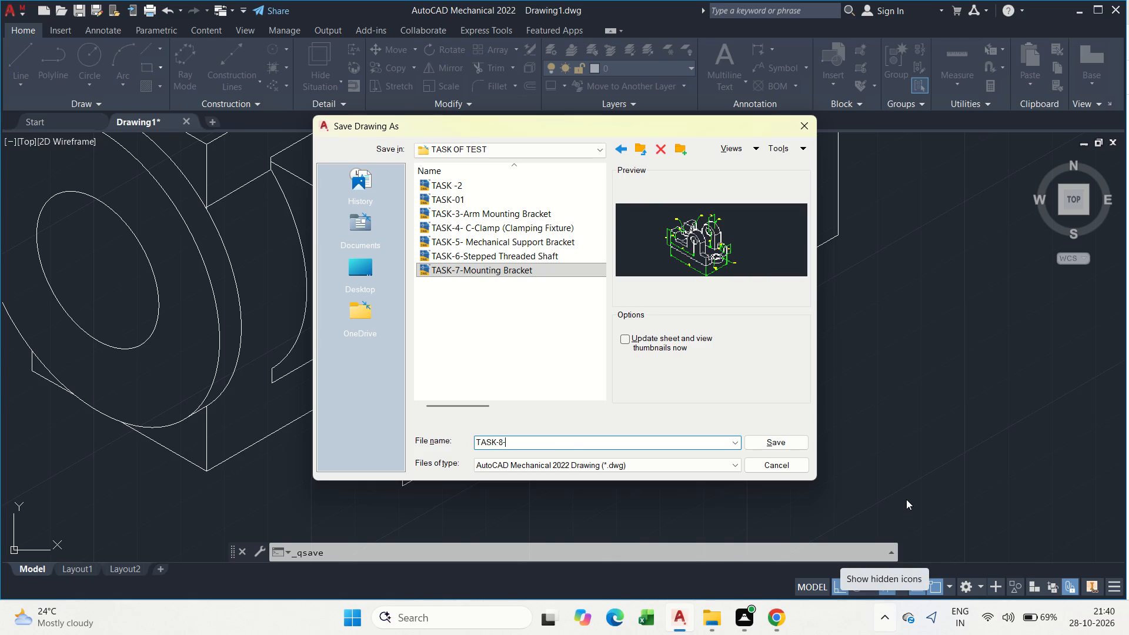
left_click(611, 445)
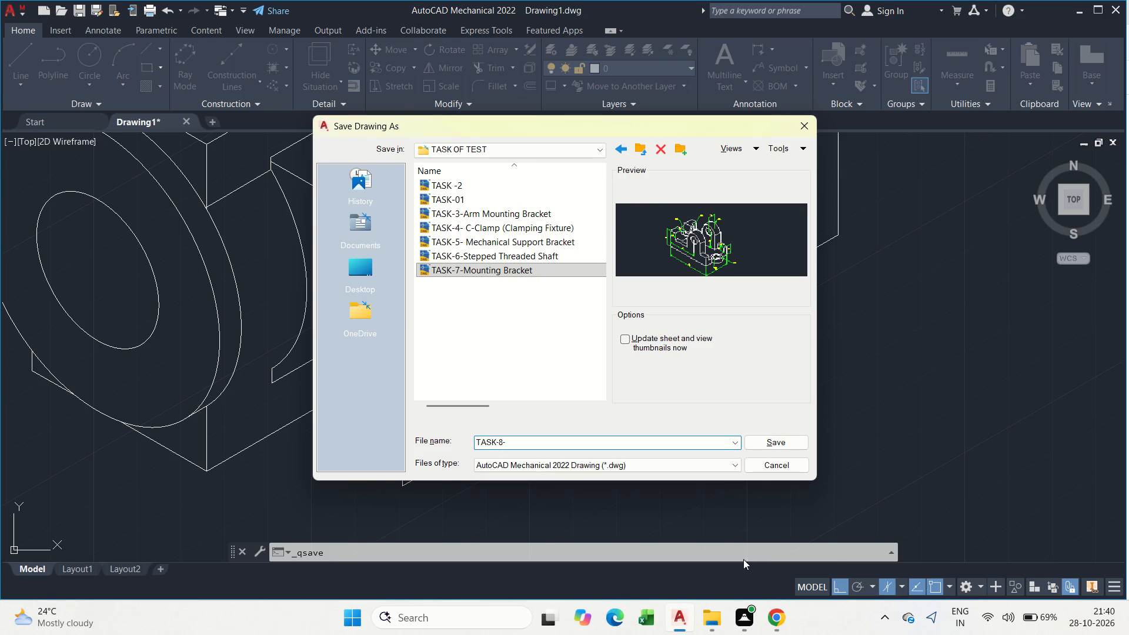
Switch to Chrome and copy the part name "Double Bearing Support Bracket with Keyway" from the ChatGPT answer.
left_click(774, 625)
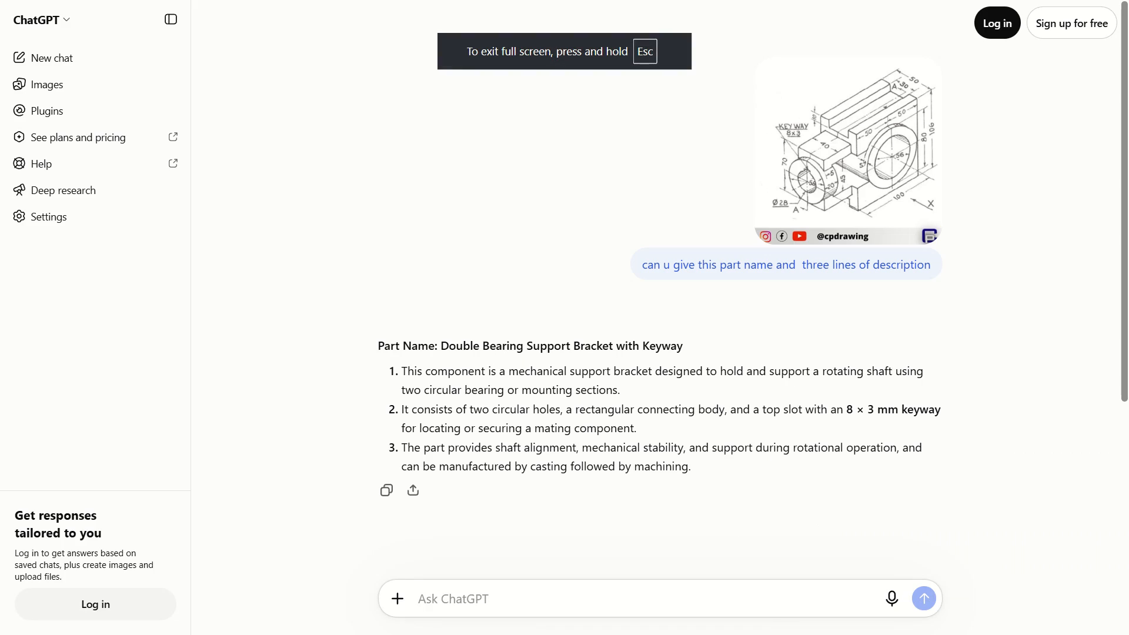
left_click_drag(440, 345, 440, 345)
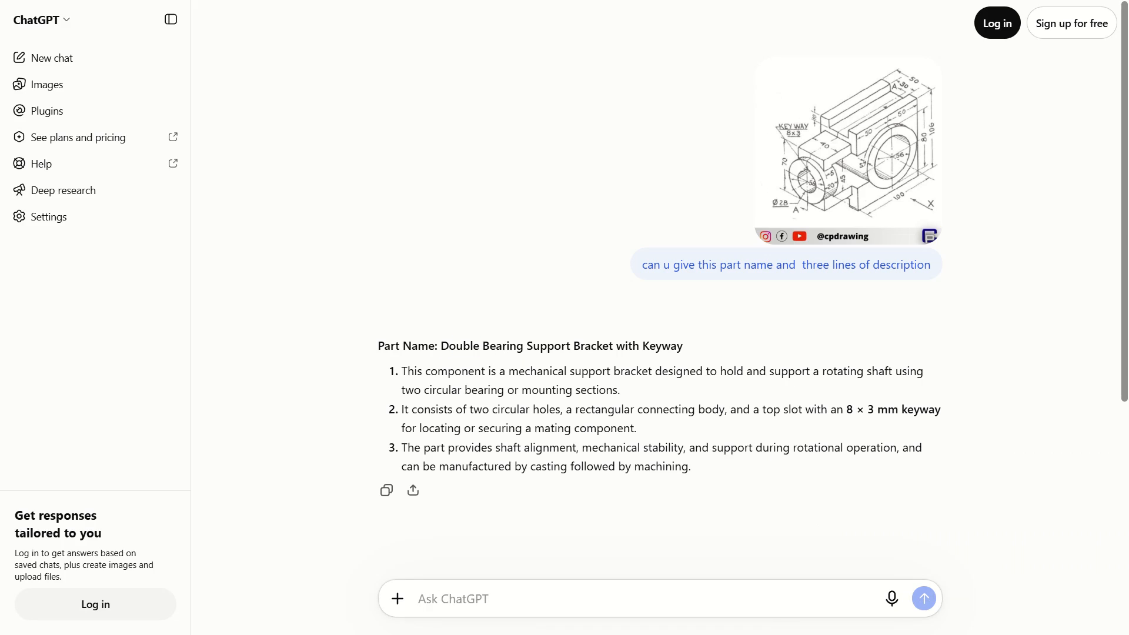
left_click_drag(440, 345, 696, 330)
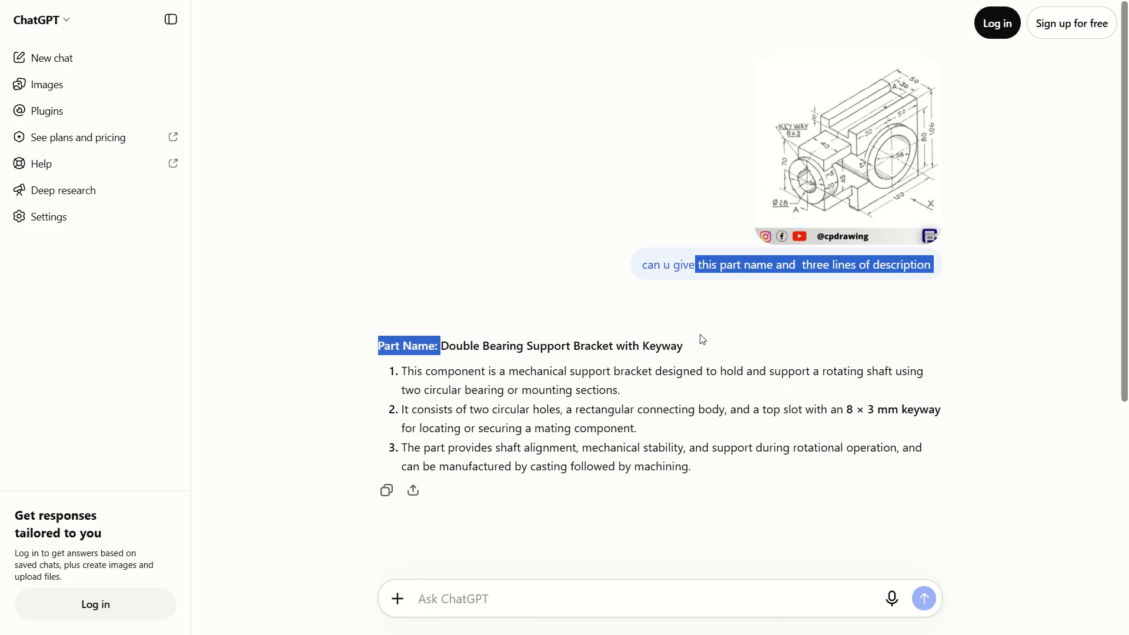
key("ctrl+c")
Return to AutoCAD, complete the file name as "TASK-8-Double Bearing Support Bracket with Keyway" and save the drawing.
key("alt+Tab")
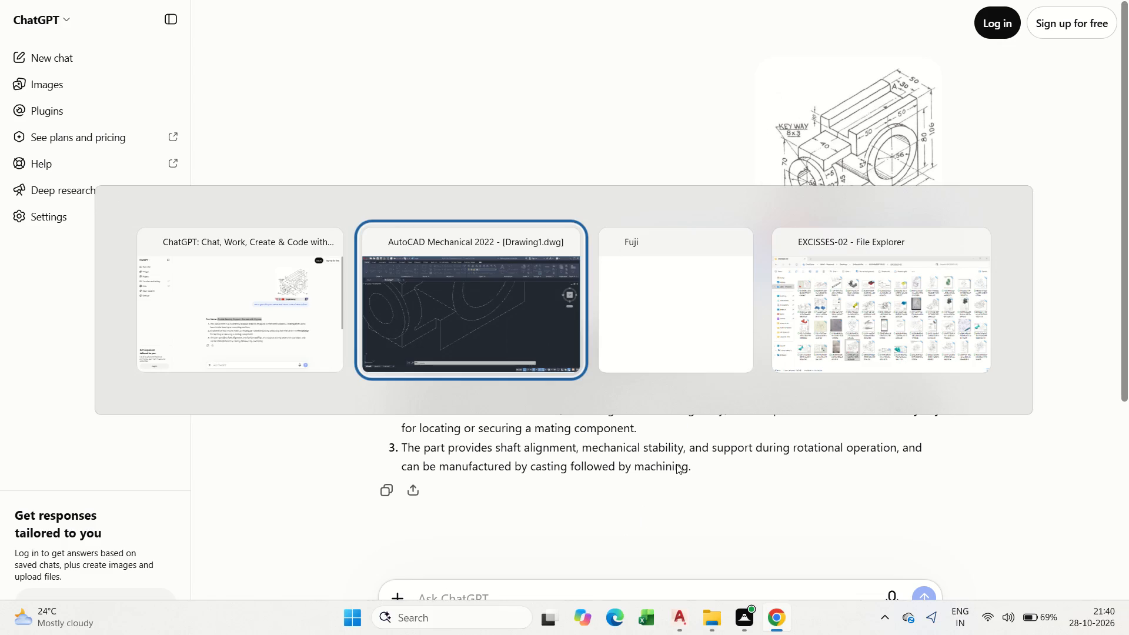
key("alt+Tab")
key("alt+Tab")
key("alt+Tab")
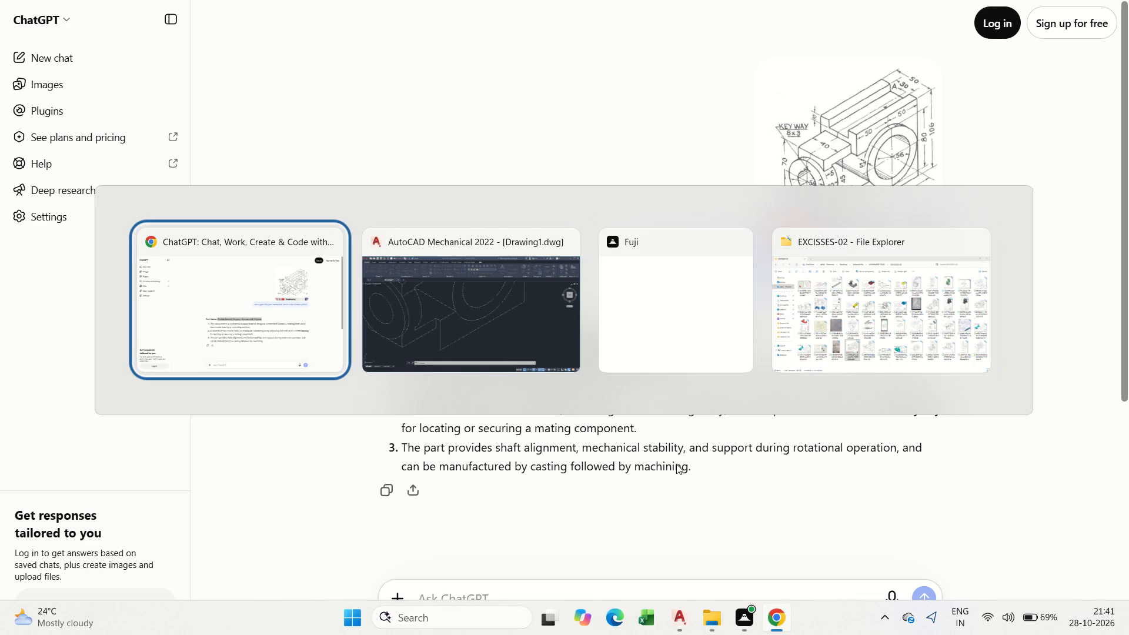
key("alt+Tab")
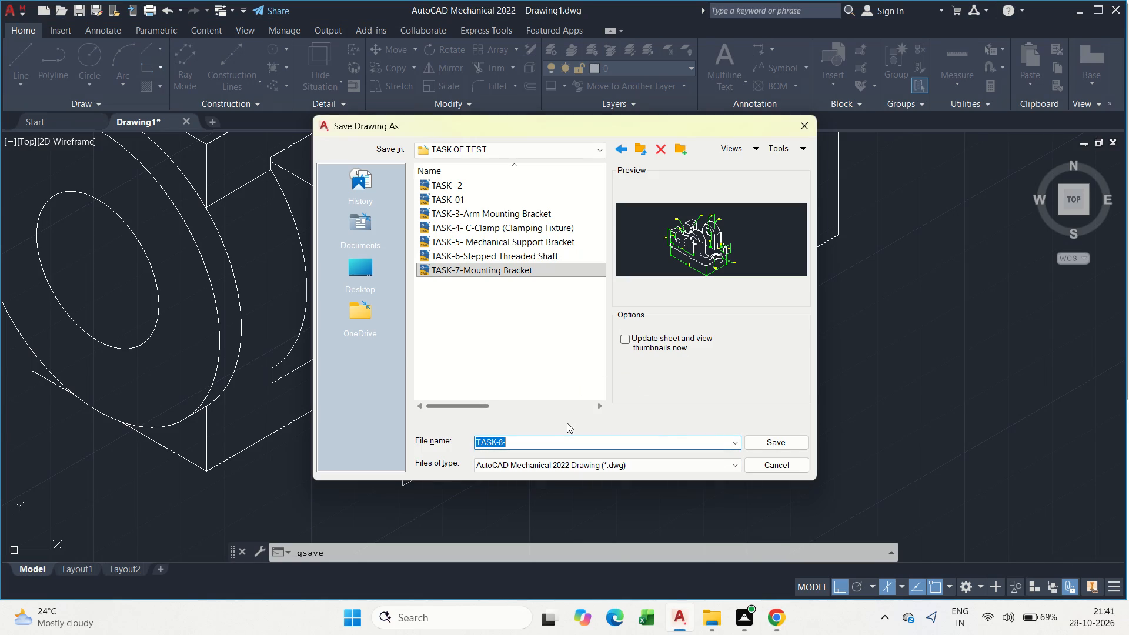
left_click(560, 439)
key("ctrl+v")
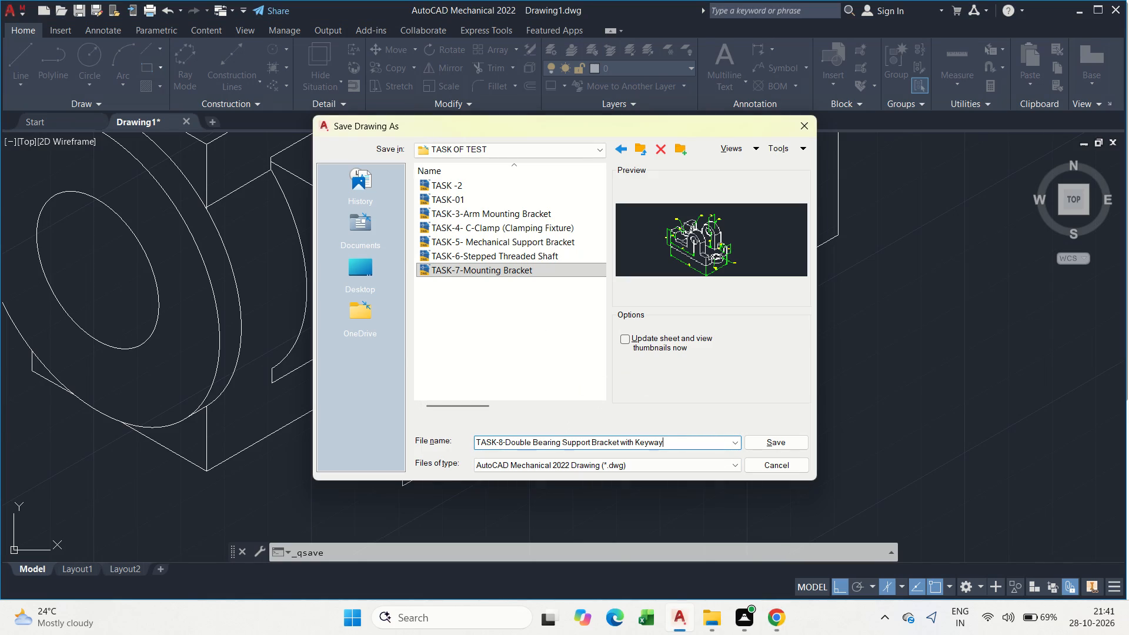
left_click(767, 440)
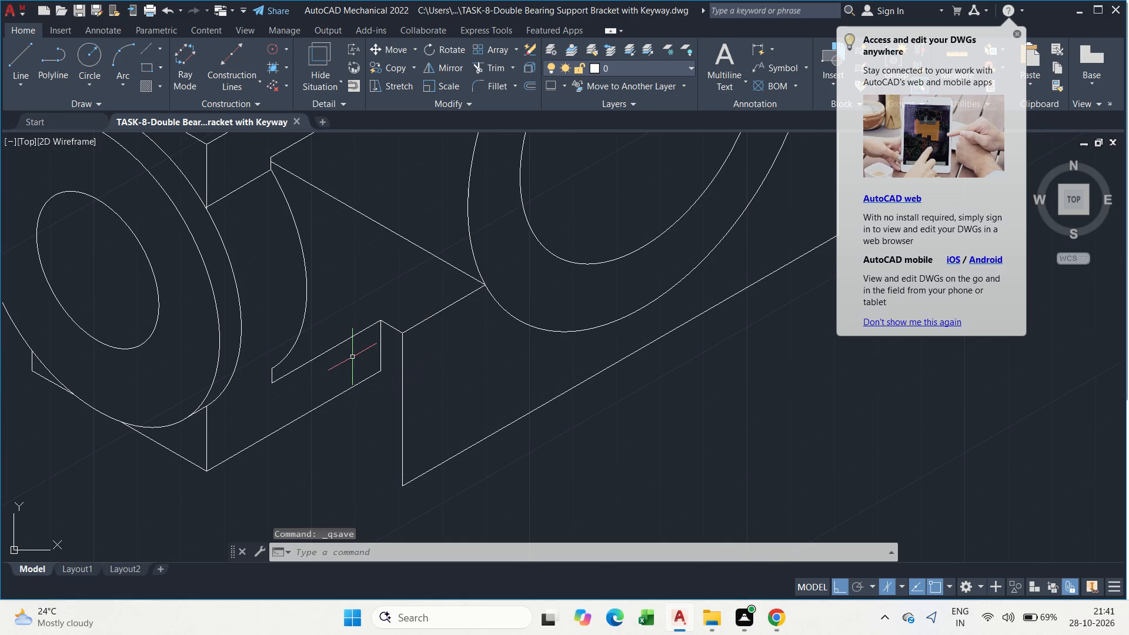
From the large block's lower front corner, draw connected lines 10 units at 150°, 10 units upward, and about 10 units at 150° past the small block's bottom edge.
scroll(352, 357, "down", 1)
middle_click_drag(346, 370, 436, 381)
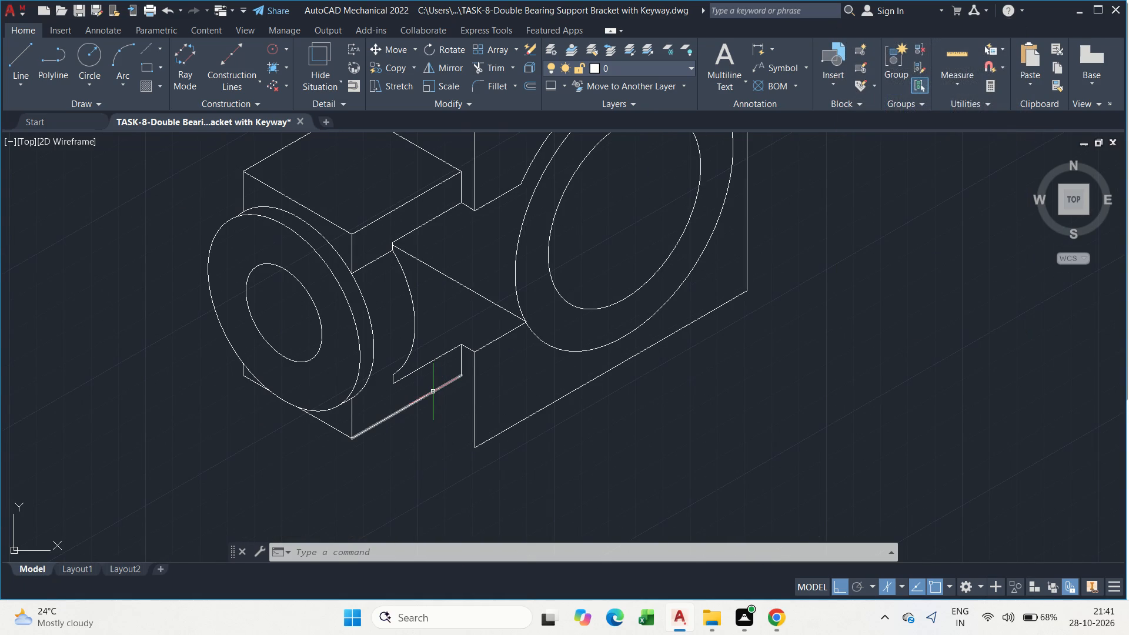
type("l")
key("space")
scroll(451, 437, "up", 2)
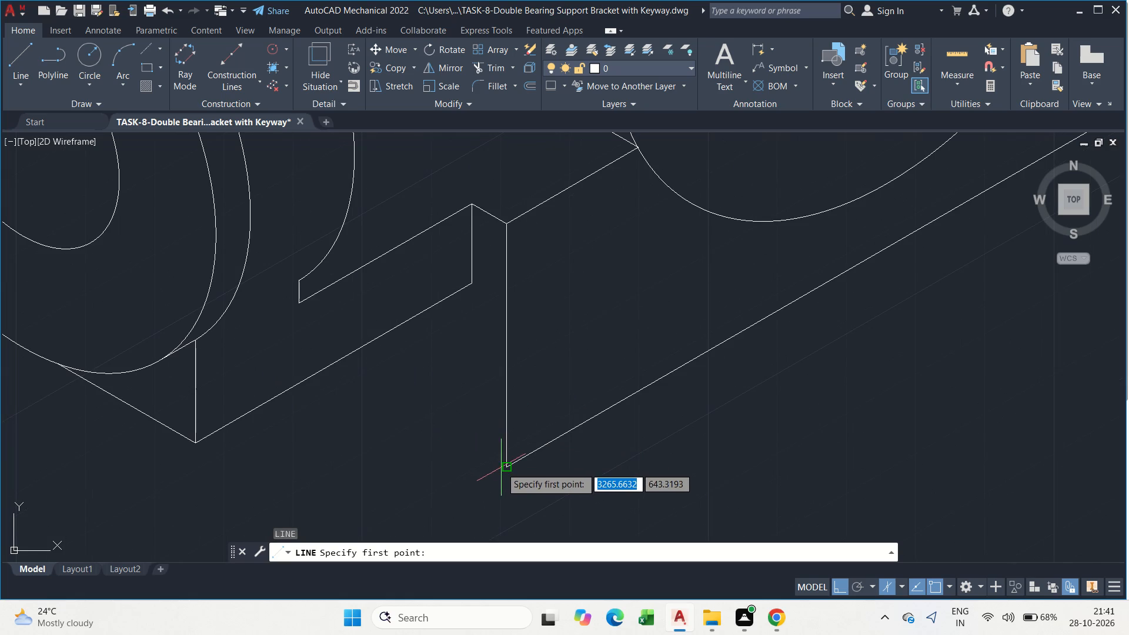
left_click(502, 468)
key("F5")
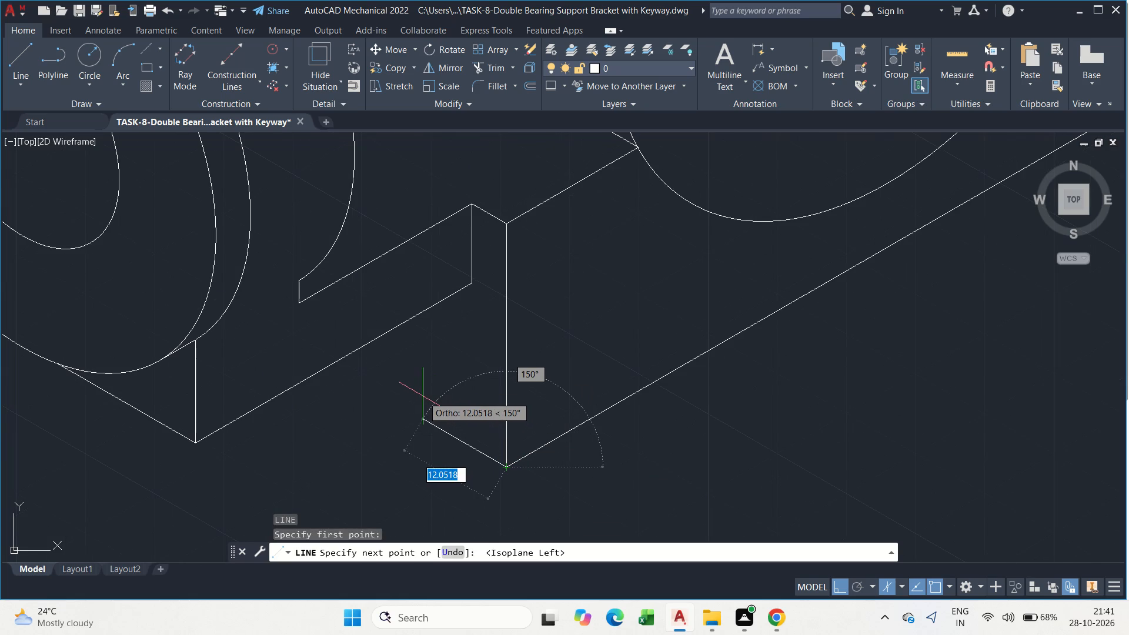
type("10")
key("Return")
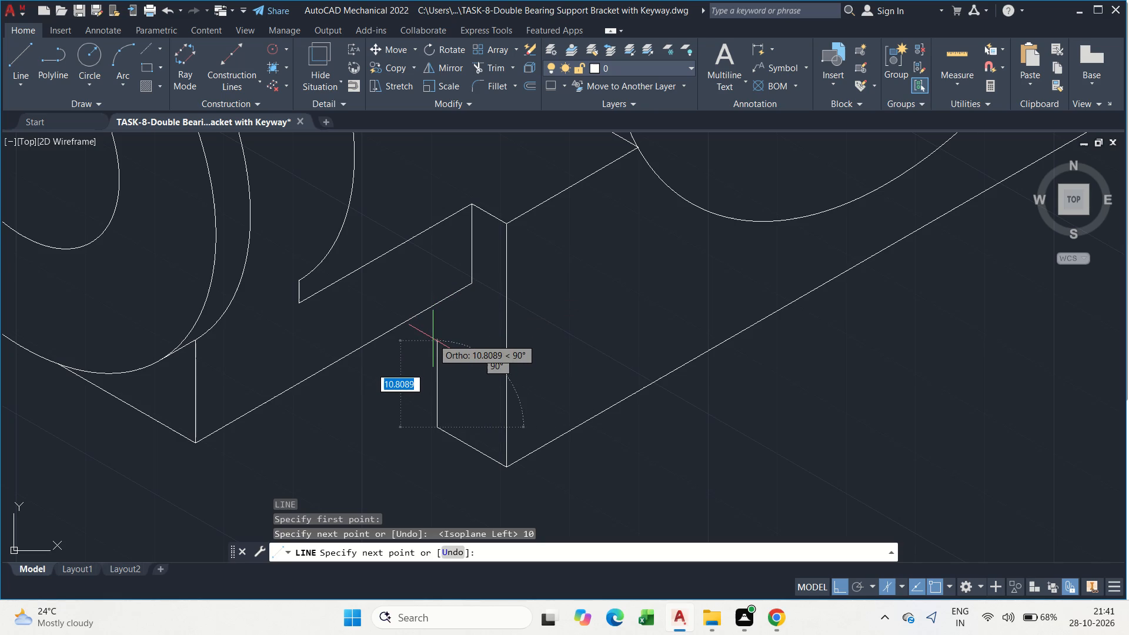
type("10.")
key("Return")
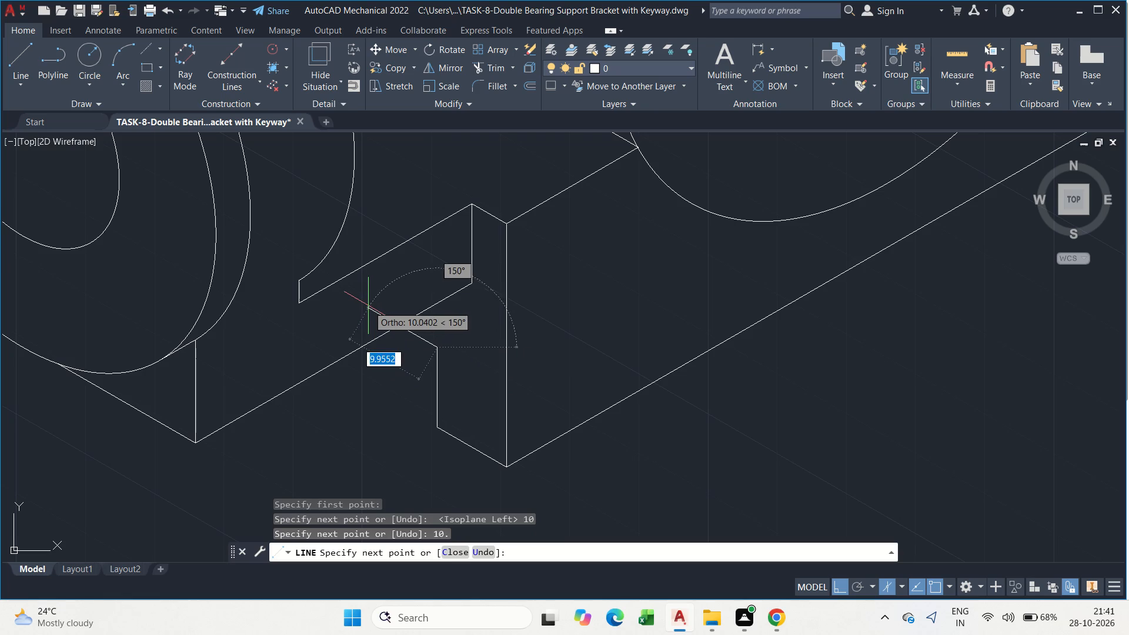
left_click(368, 306)
key("Escape")
Trim the end of the last 150° line that extends beyond the small block's bottom edge.
type("tr")
key("space")
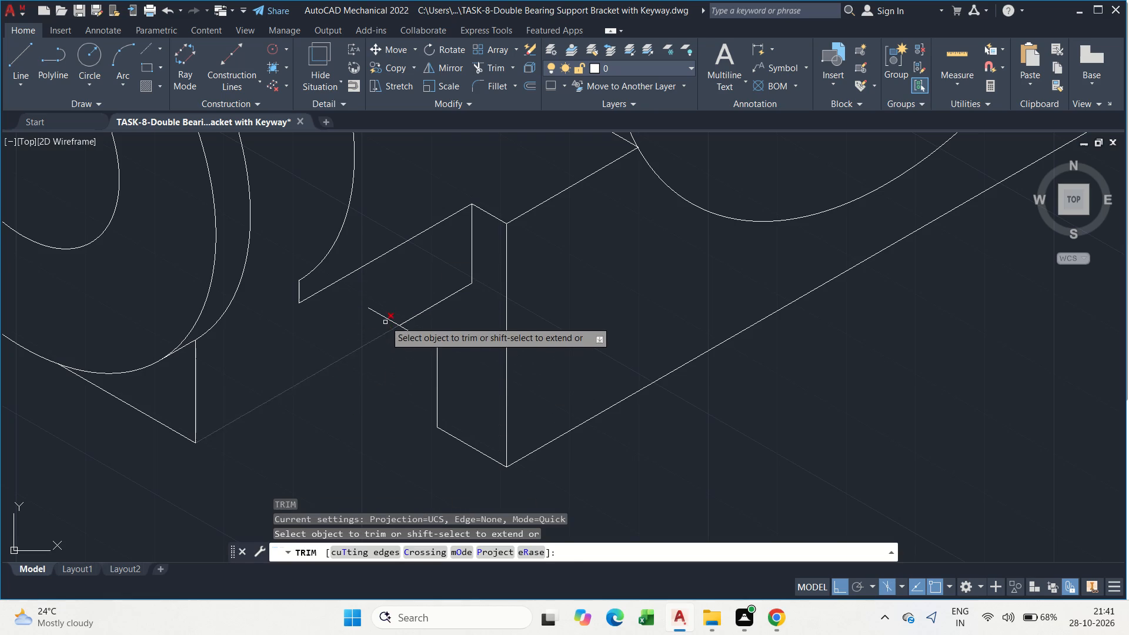
left_click(386, 315)
key("Escape")
scroll(382, 326, "down", 3)
key("Escape")
Save the drawing and turn on selection cycling.
key("ctrl+s")
key("ctrl+w")
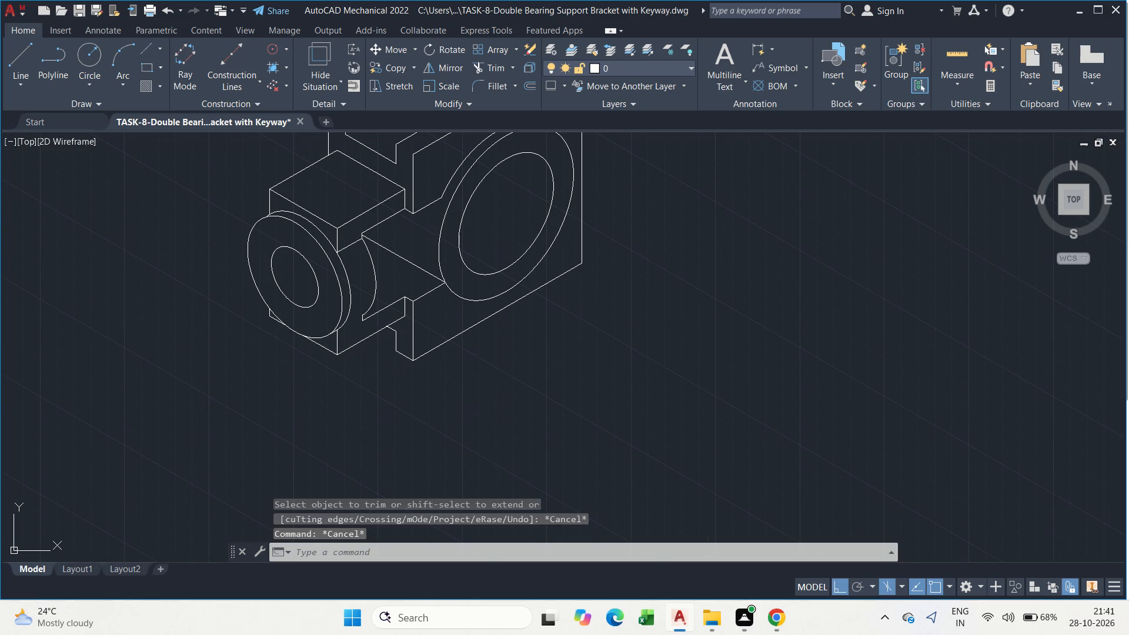
middle_click_drag(455, 347, 416, 346)
key("Escape")
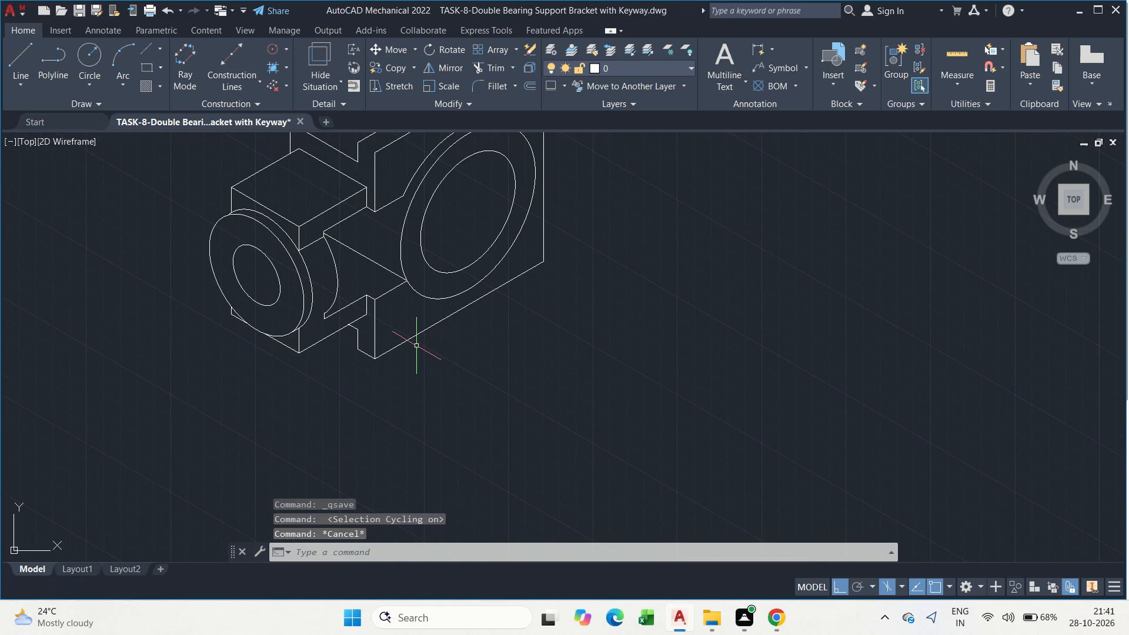
Trim the large block's top rear edge between the two upper edges of the slot.
scroll(416, 346, "down", 1)
middle_click_drag(506, 346, 466, 344)
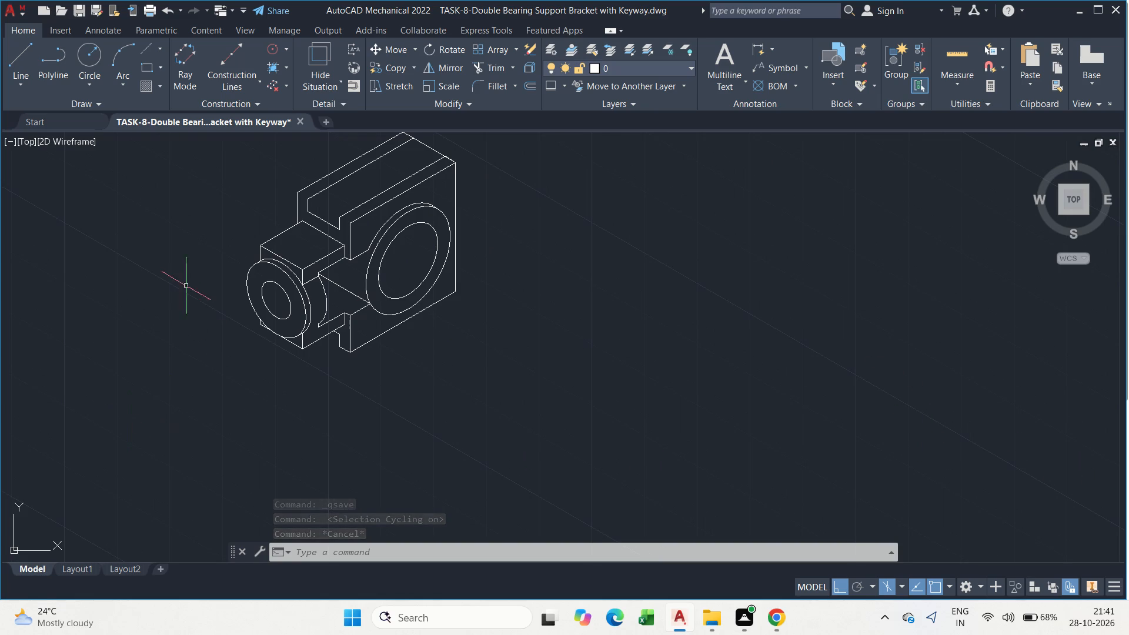
middle_click_drag(285, 252, 225, 386)
scroll(315, 325, "up", 2)
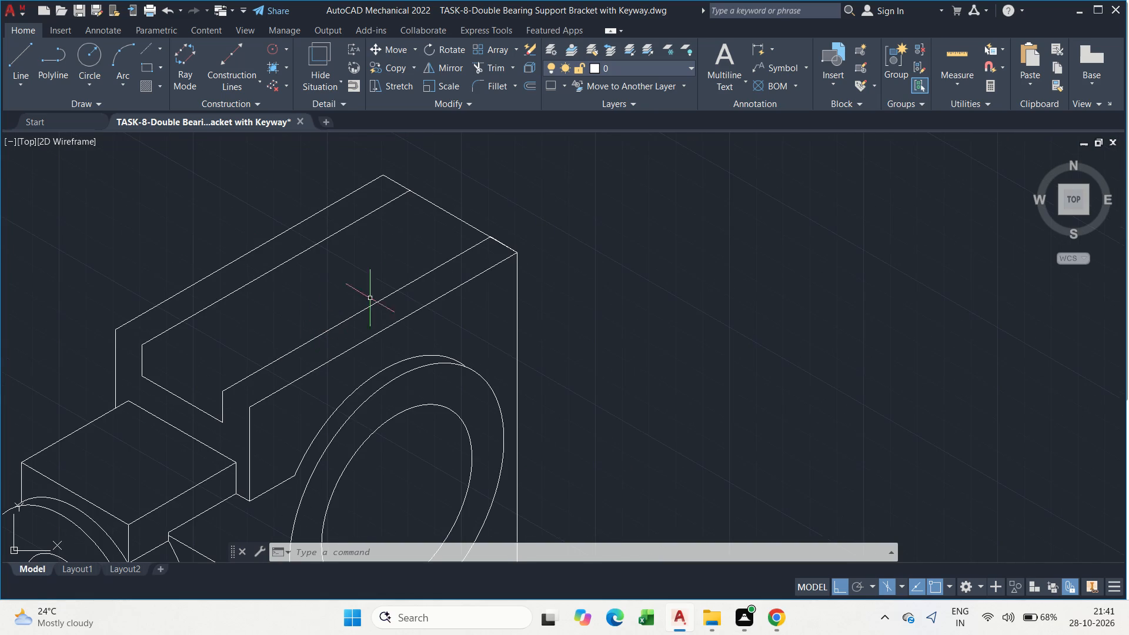
key("Escape")
type("tr")
key("space")
left_click_drag(466, 215, 437, 225)
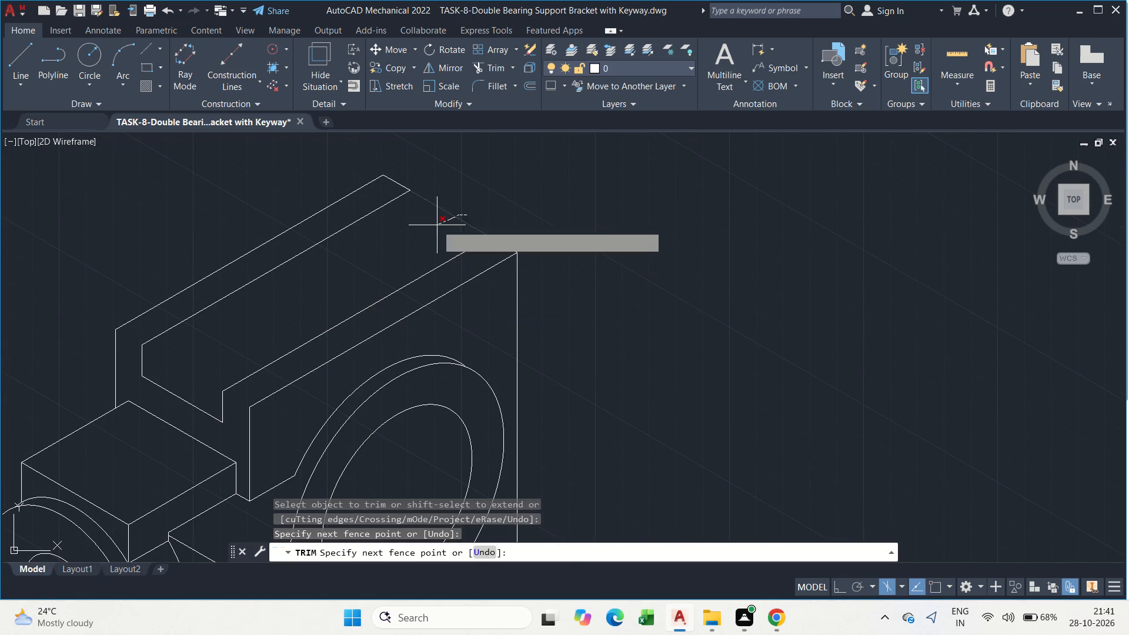
key("Escape")
From the slot's top rear corner on the far wall, draw a line 10 units downward, continuing along the slot floor's rear edge past the near wall.
type("l")
key("space")
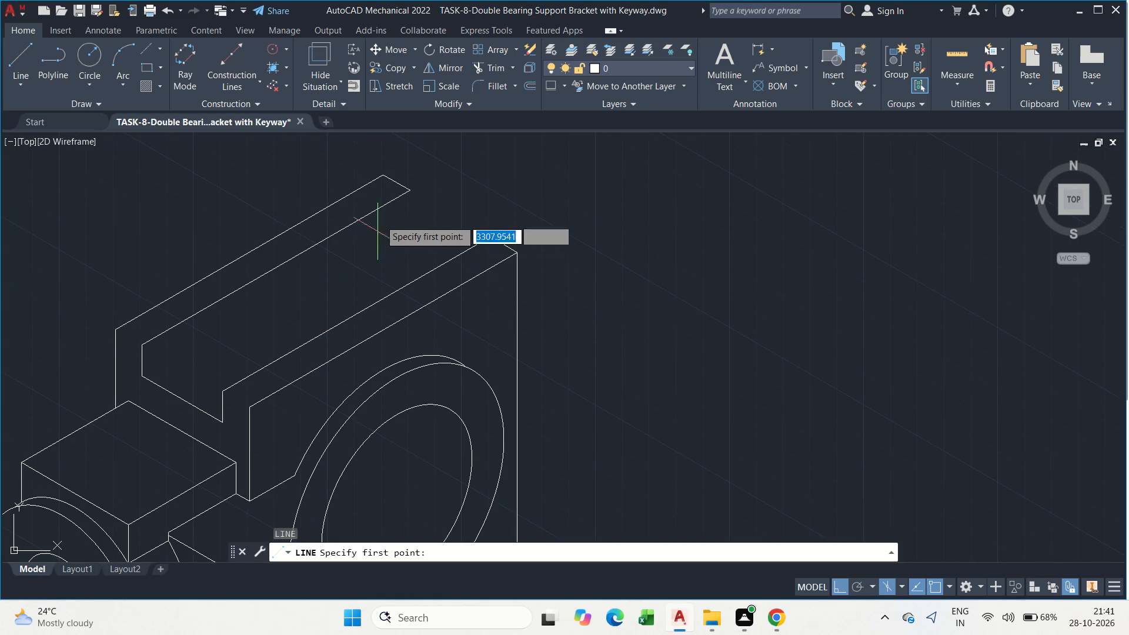
left_click_drag(410, 192, 408, 220)
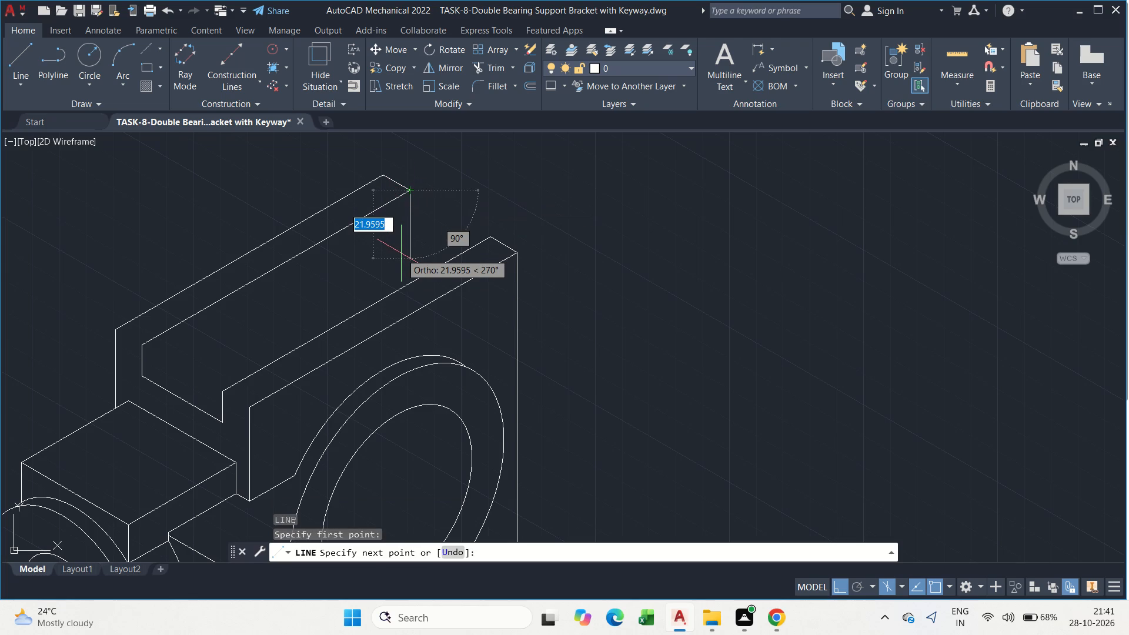
type("10")
key("Return")
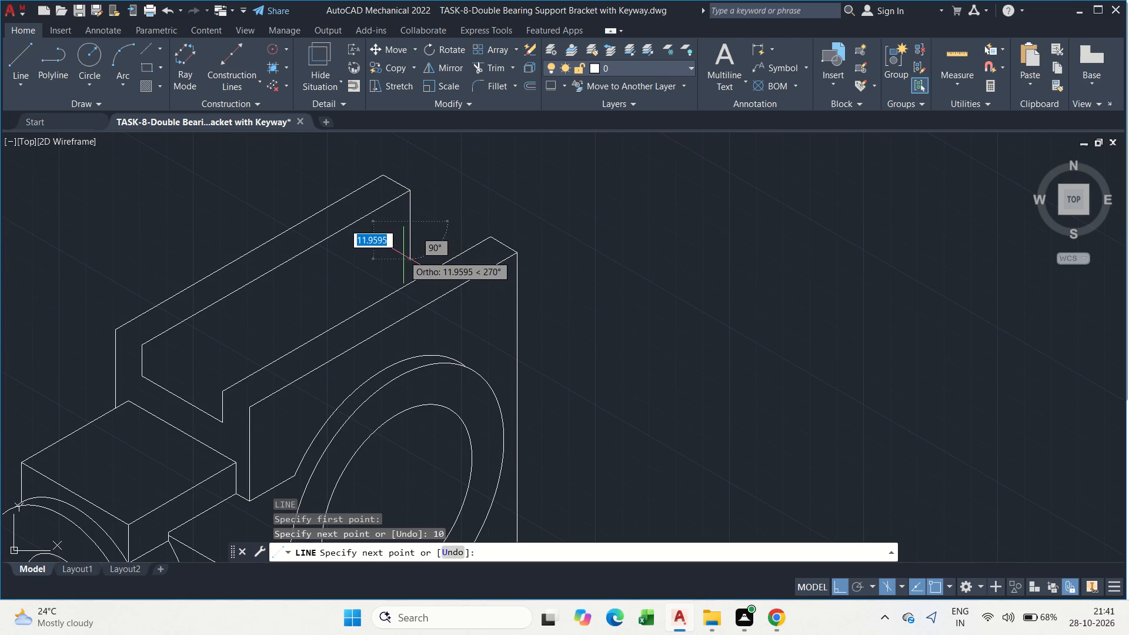
scroll(471, 258, "up", 2)
left_click(471, 258)
key("Escape")
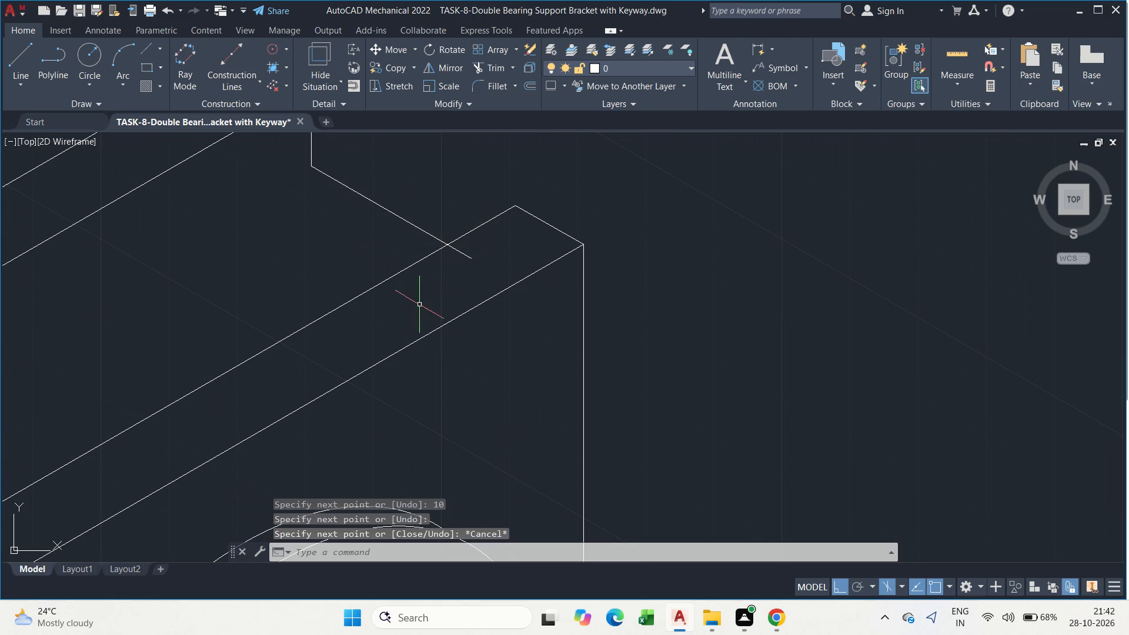
Trim the end of the slot floor's rear line that extends past the near wall's inner upper edge.
type("tr")
key("space")
left_click(462, 251)
scroll(465, 251, "down", 2)
key("Escape")
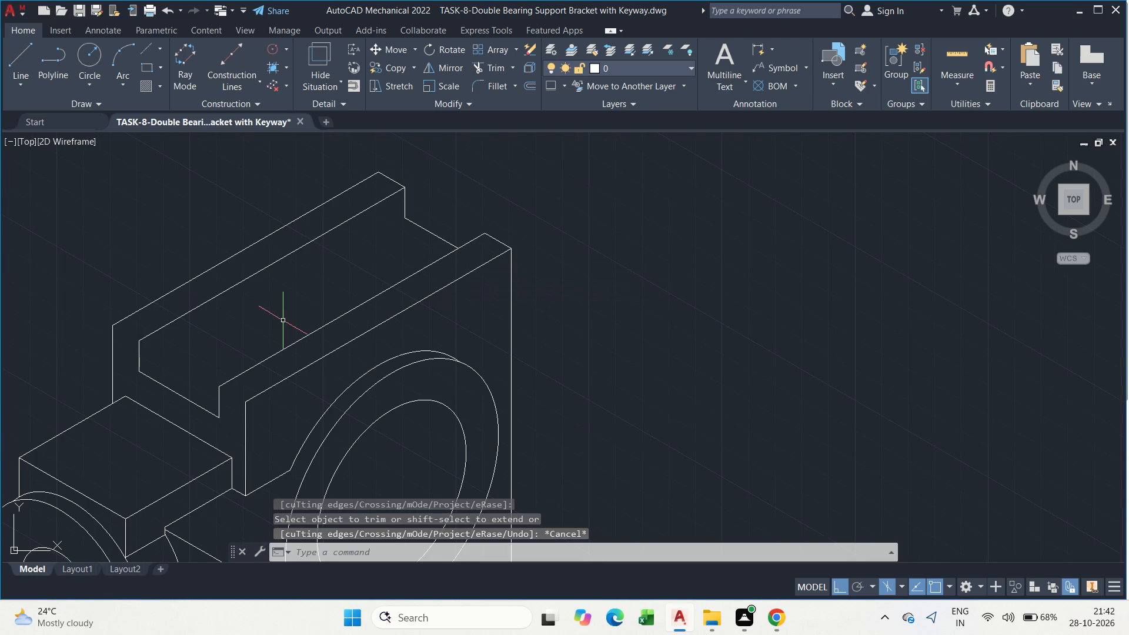
Draw the slot floor's long edge at 30° from the far wall's lower front corner, extending past the rear edge.
type("l")
key("space")
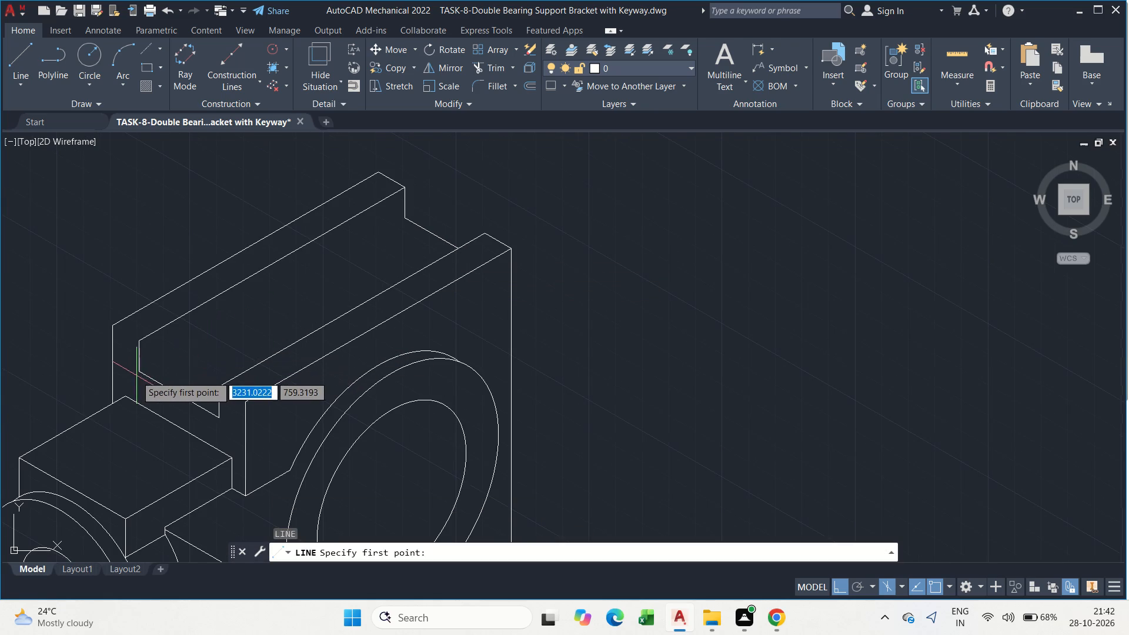
left_click_drag(140, 370, 147, 363)
key("F5")
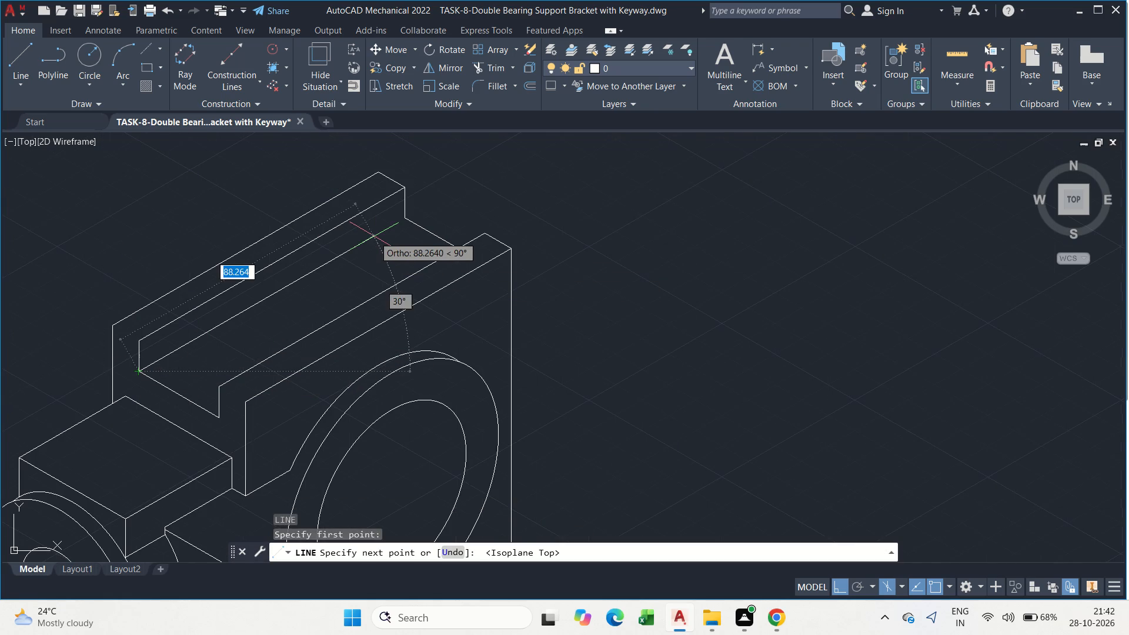
left_click(503, 198)
key("Escape")
Trim the end of the slot floor's long 30° edge that extends beyond the rear edge.
scroll(426, 206, "up", 4)
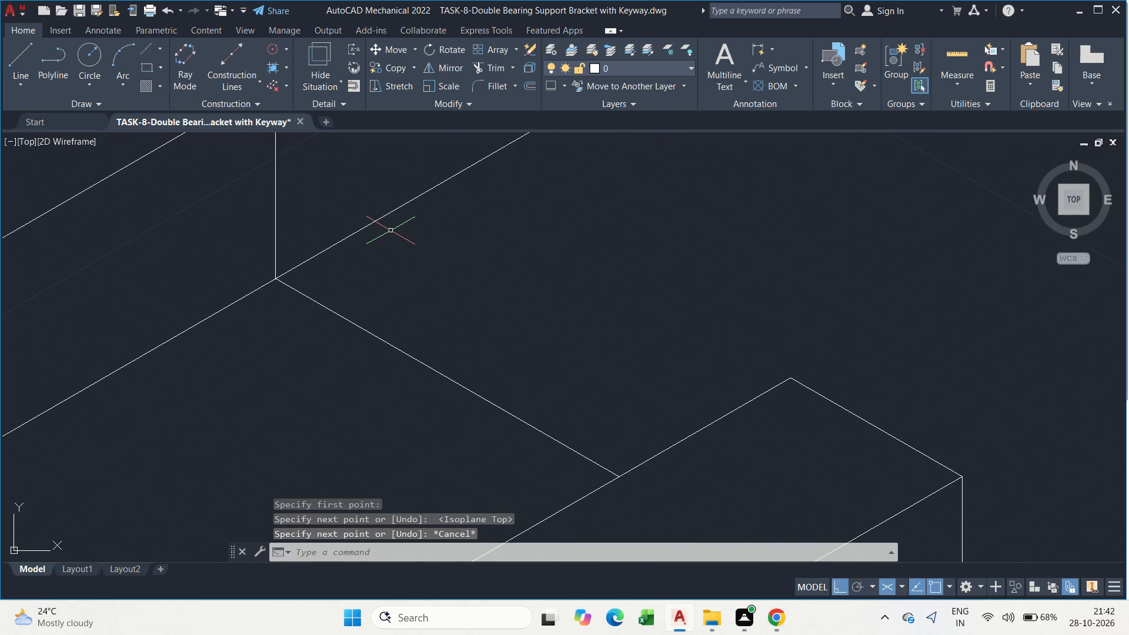
type("tr")
key("space")
left_click_drag(390, 188, 408, 240)
scroll(409, 242, "down", 3)
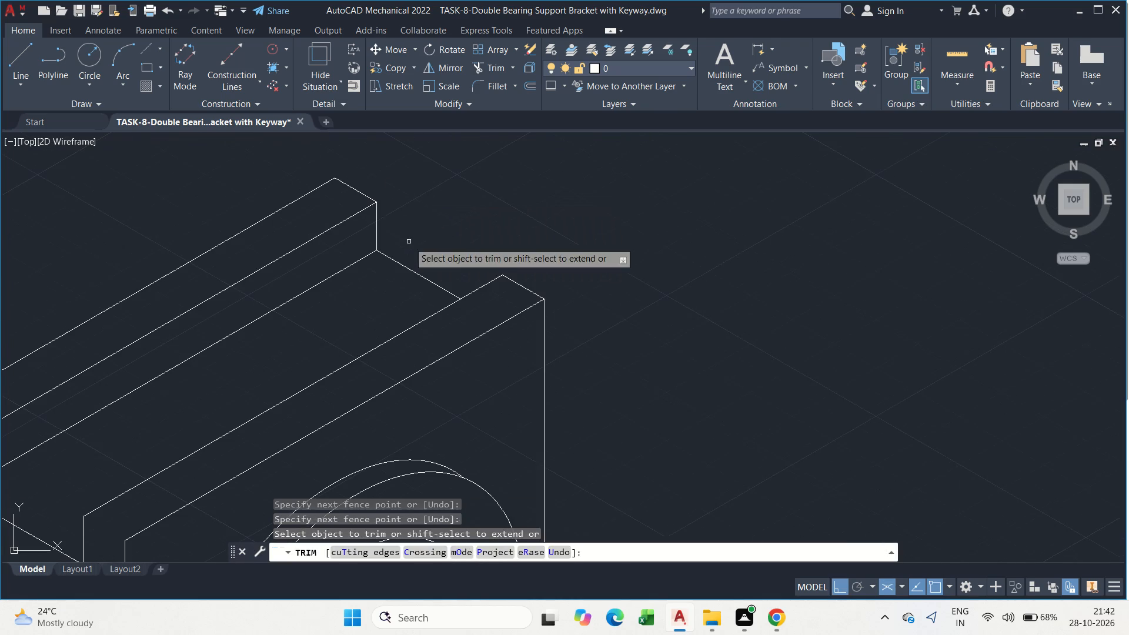
key("Escape")
key("Escape")
Save the drawing.
key("ctrl+s")
key("ctrl+s")
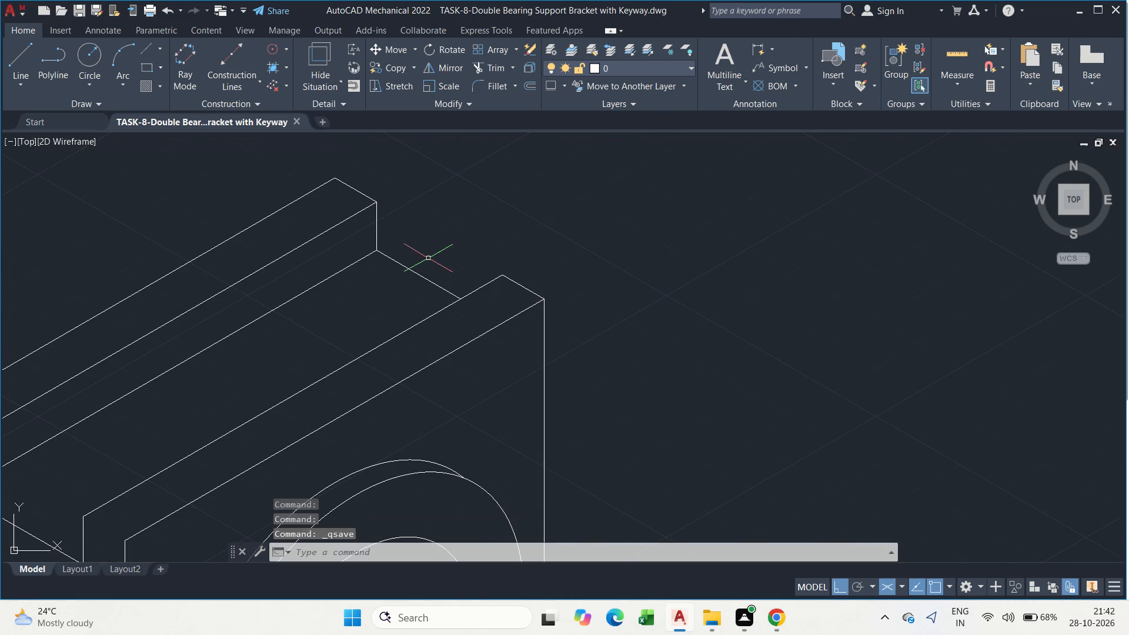
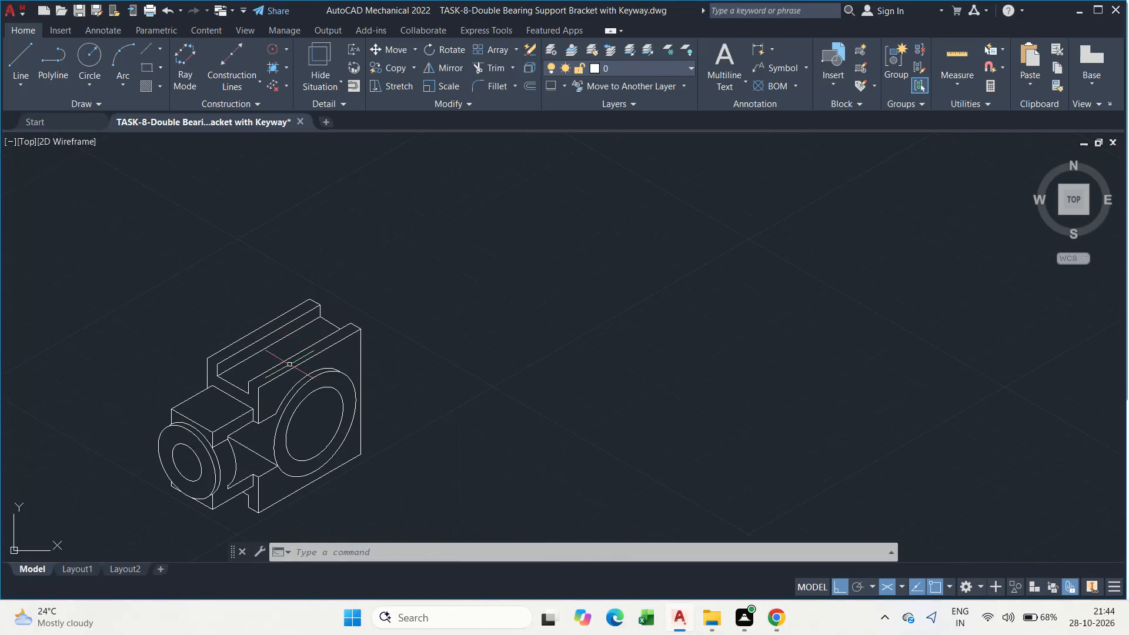
Draw a vertical line from the centre of the small front boss's bore up past the bore edge.
middle_click_drag(289, 365, 333, 277)
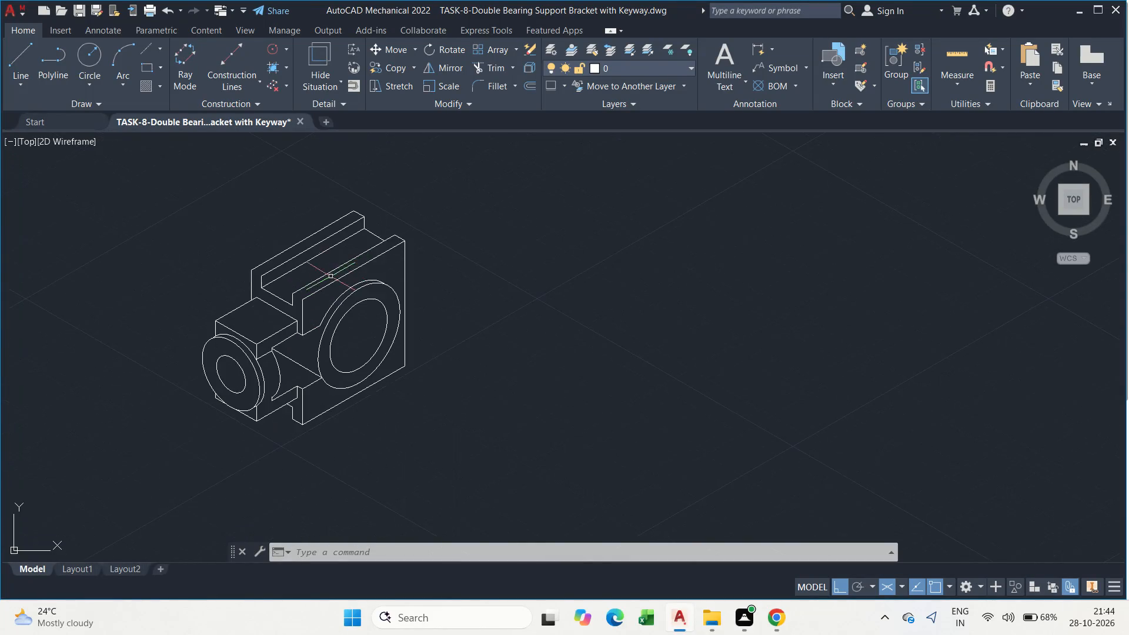
scroll(310, 296, "up", 3)
key("Escape")
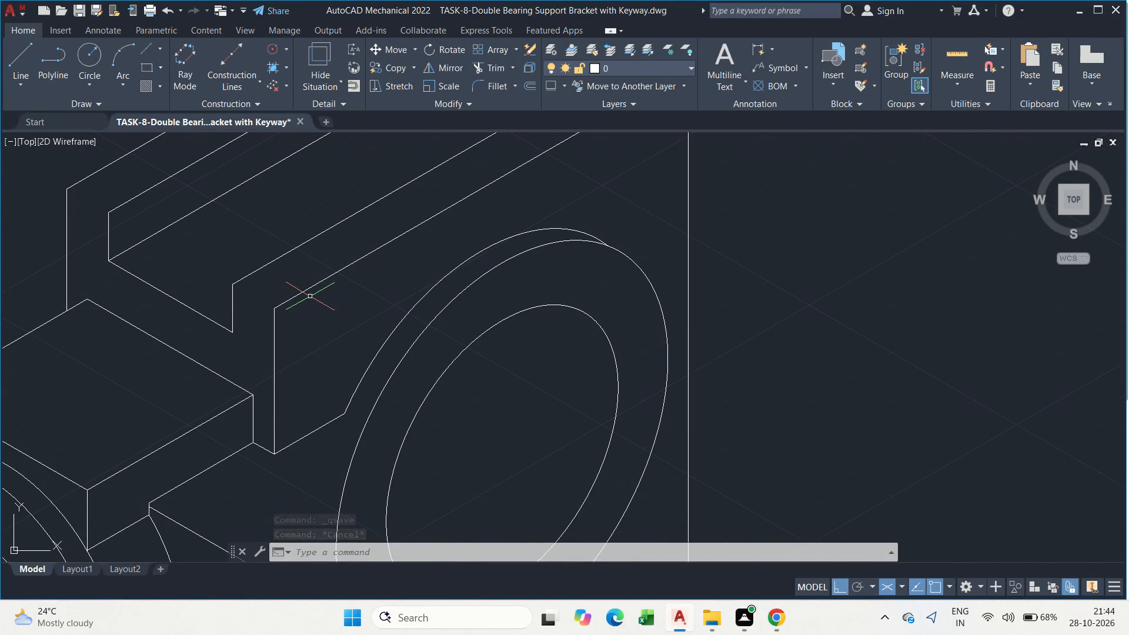
scroll(298, 312, "down", 1)
middle_click_drag(281, 372, 382, 299)
scroll(332, 358, "up", 1)
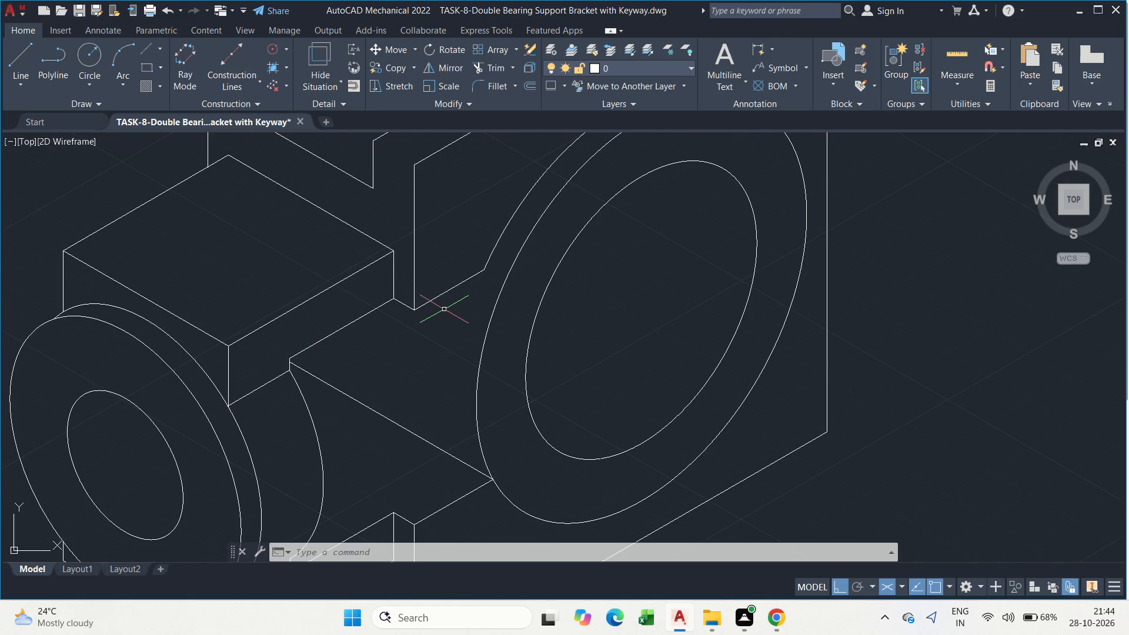
middle_click_drag(426, 301, 428, 315)
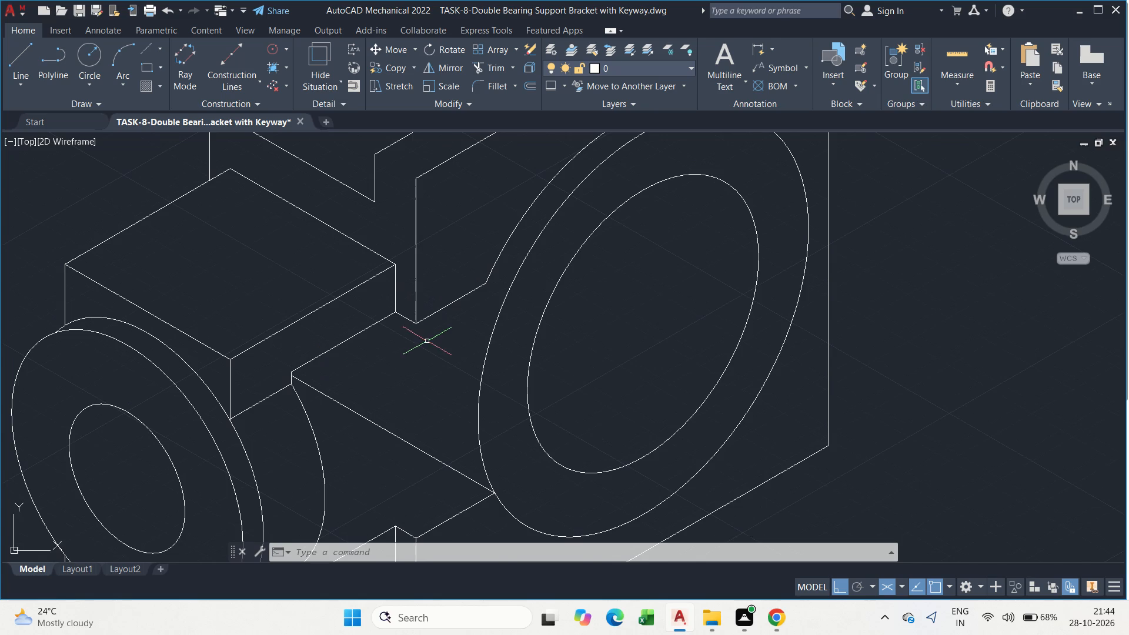
scroll(427, 341, "down", 1)
scroll(319, 366, "up", 1)
middle_click_drag(324, 385, 367, 326)
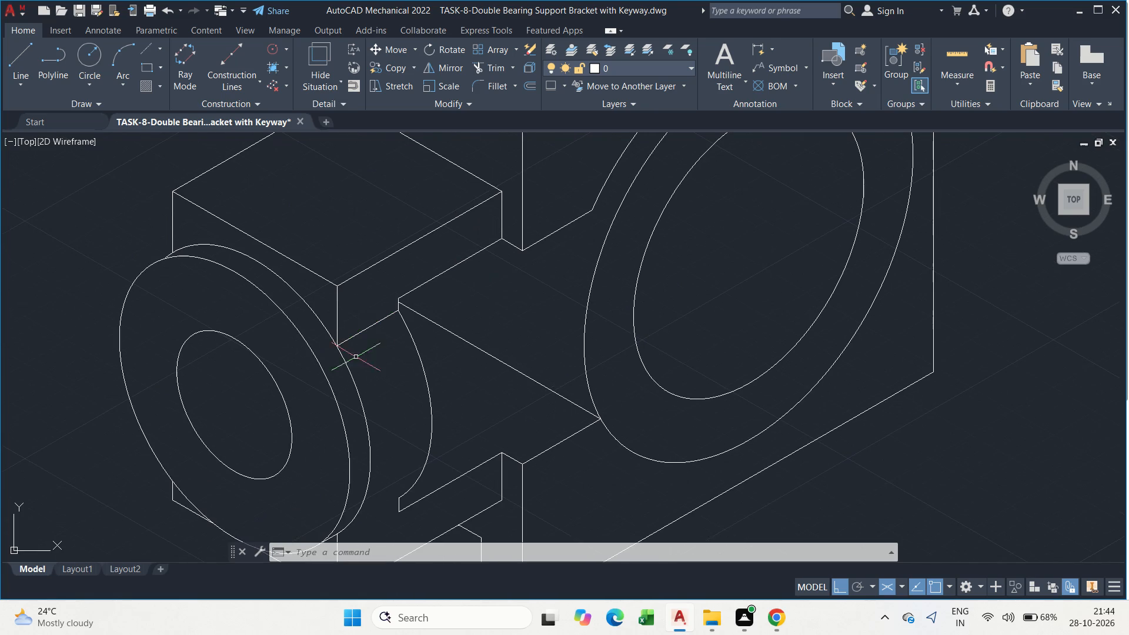
middle_click_drag(339, 376, 415, 374)
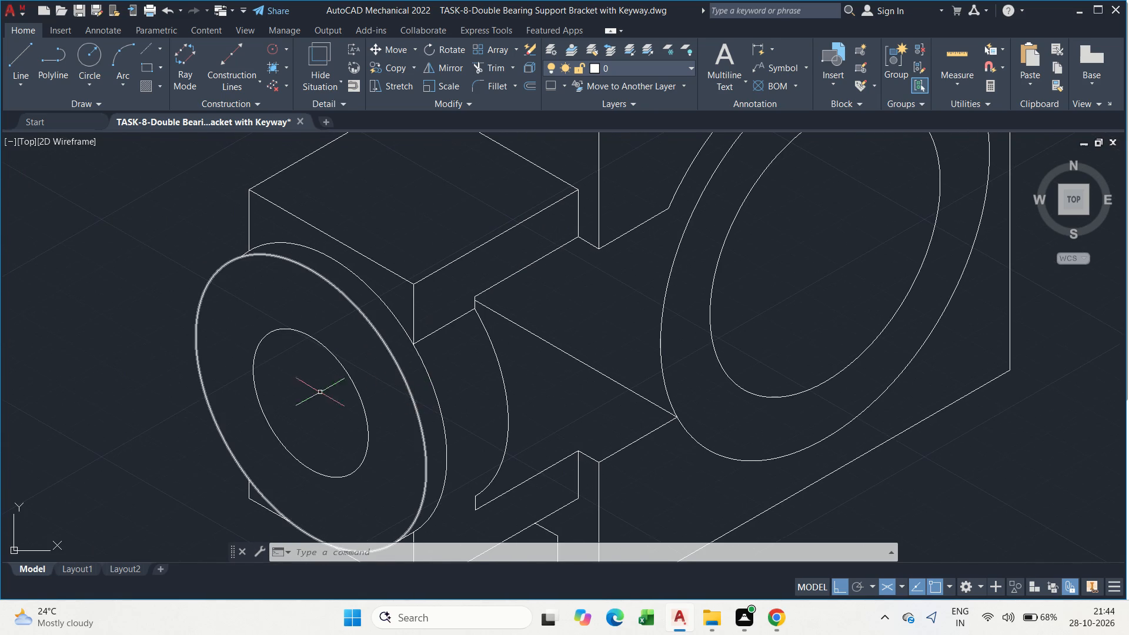
scroll(308, 385, "up", 2)
scroll(308, 383, "down", 1)
type("l")
key("space")
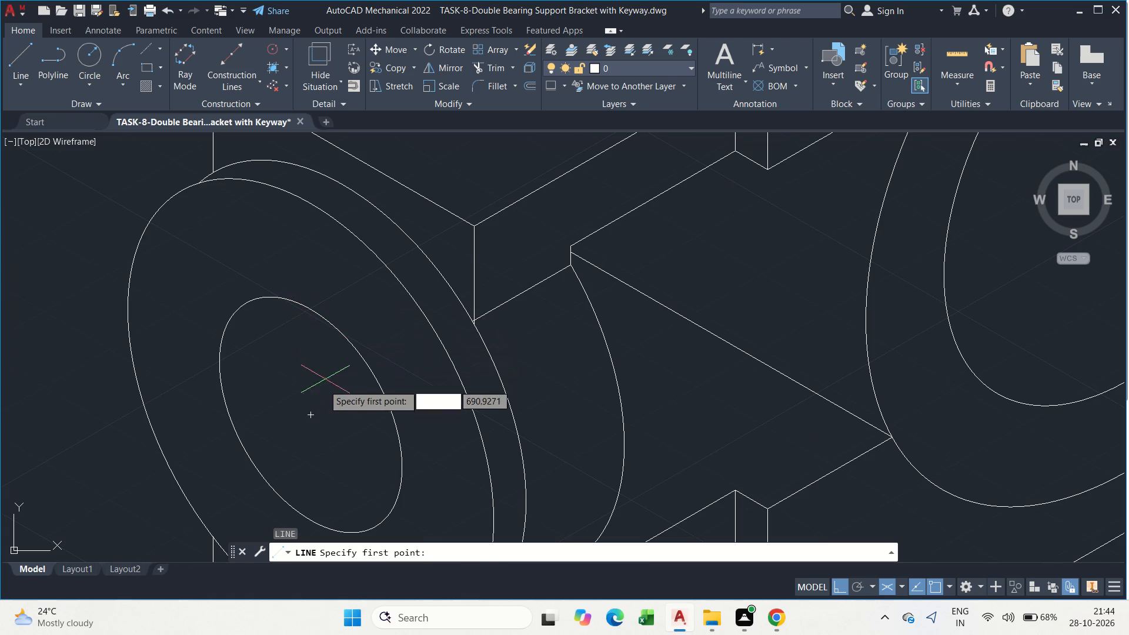
left_click(313, 413)
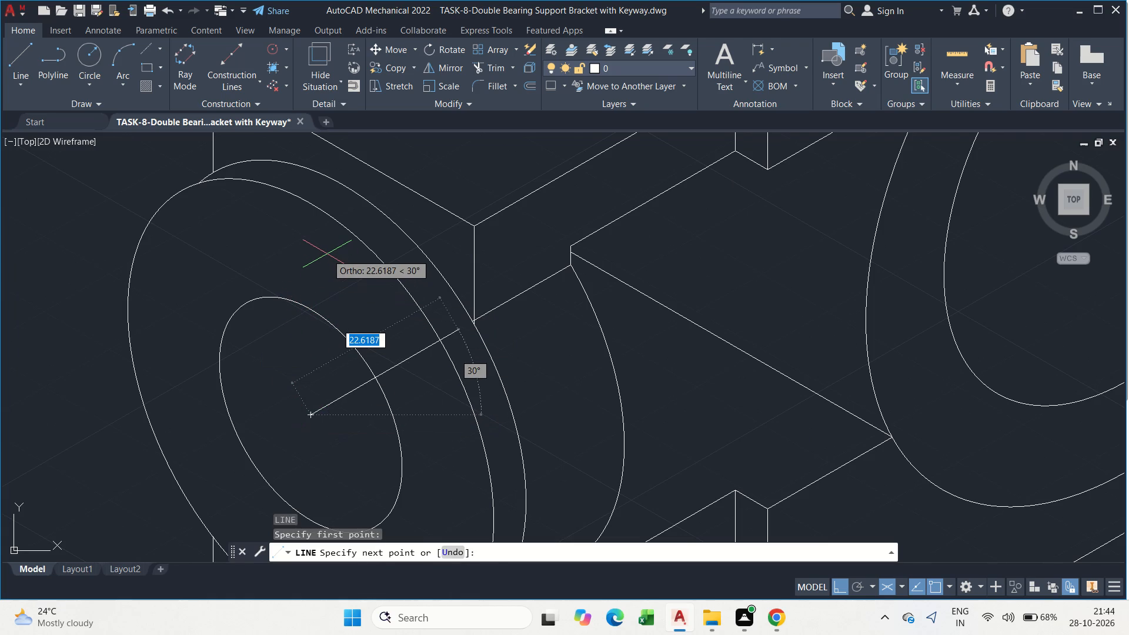
key("F5")
scroll(309, 204, "up", 2)
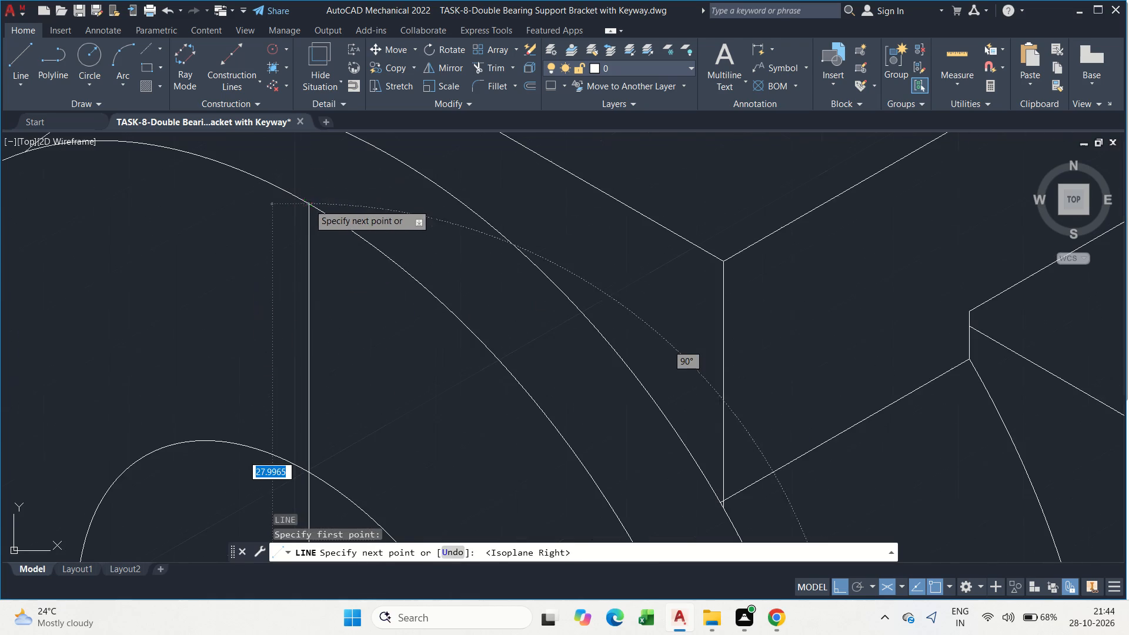
left_click(305, 270)
key("Escape")
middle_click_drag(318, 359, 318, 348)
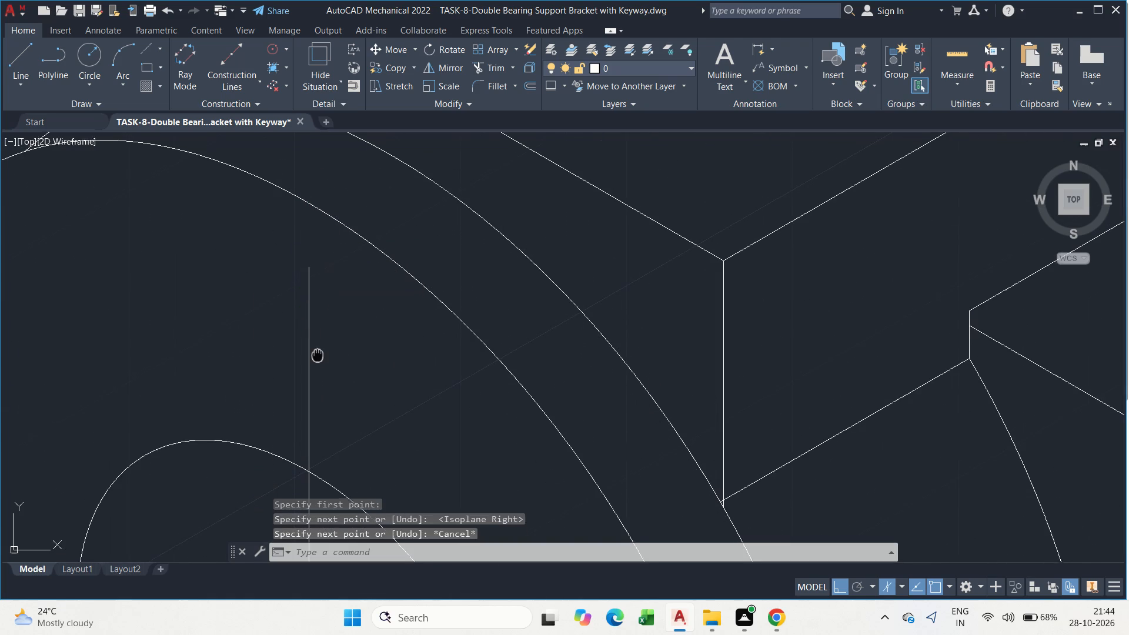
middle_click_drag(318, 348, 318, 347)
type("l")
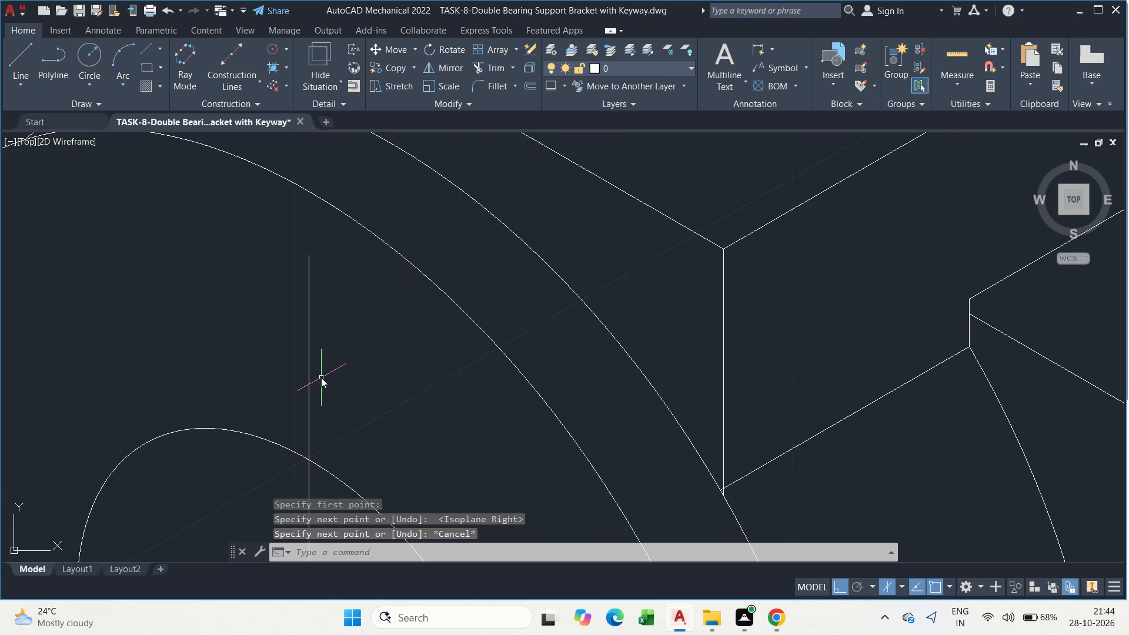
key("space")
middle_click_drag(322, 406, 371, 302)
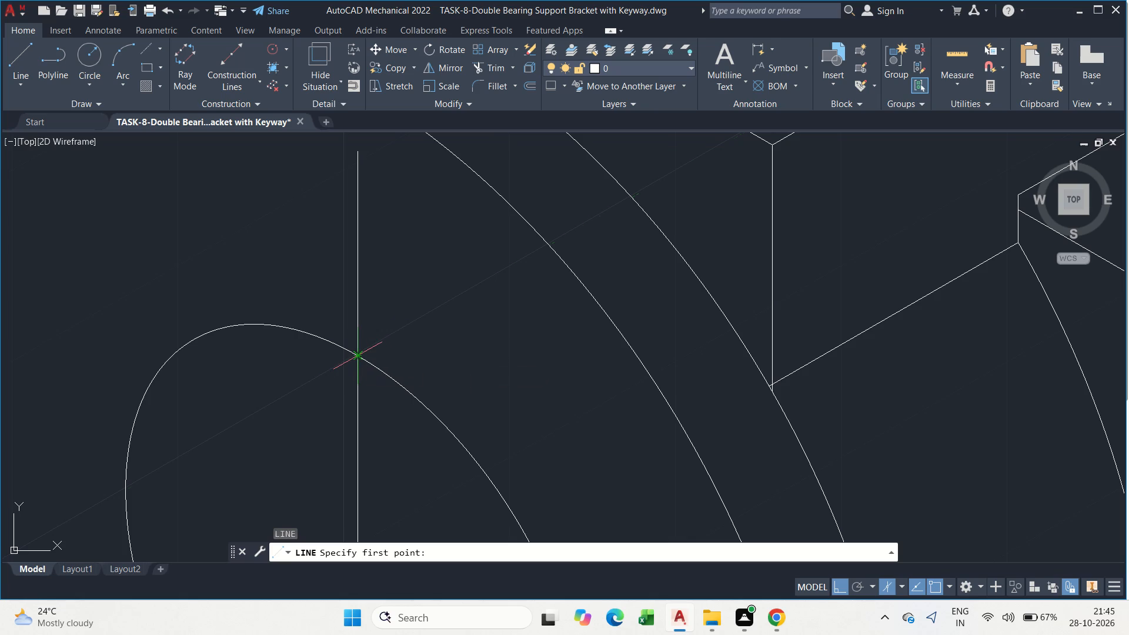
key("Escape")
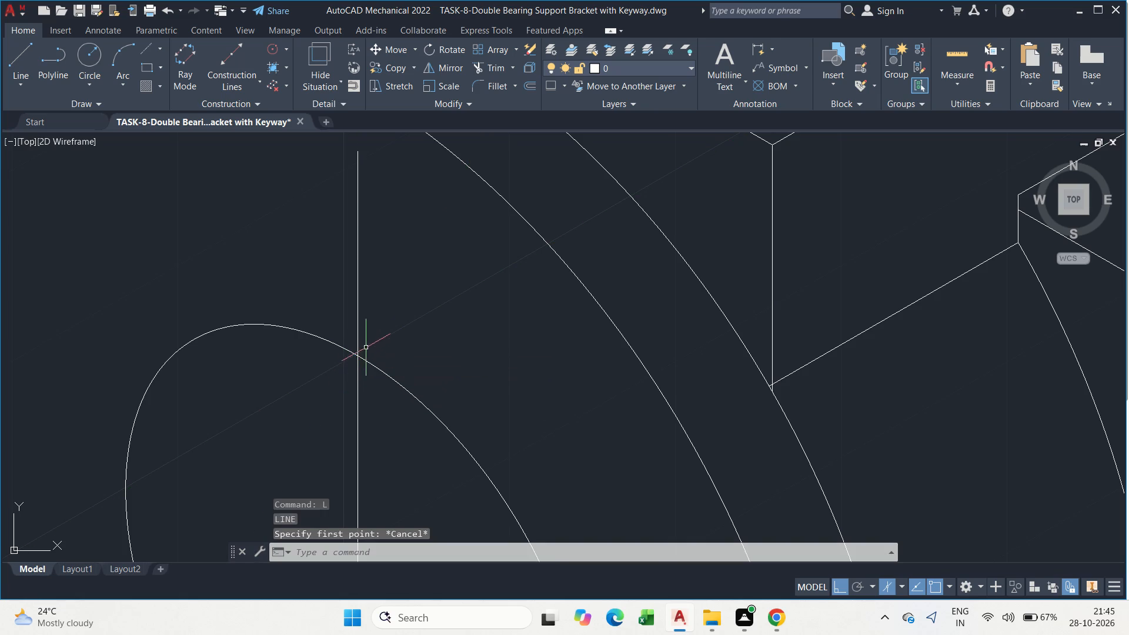
Trim the part of the vertical centre line that extends above the small boss's bore edge.
type("tr")
key("space")
left_click_drag(342, 308, 437, 352)
key("Escape")
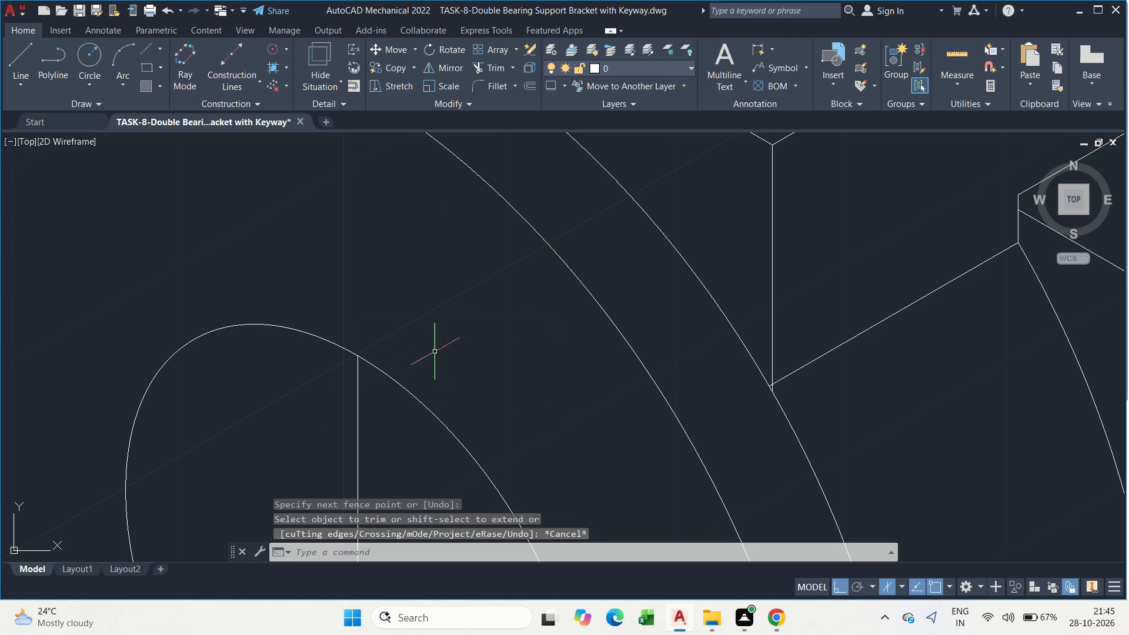
Draw a vertical line 3 units long upward from the centre line's end on the bore edge for the keyway height.
type("l")
key("space")
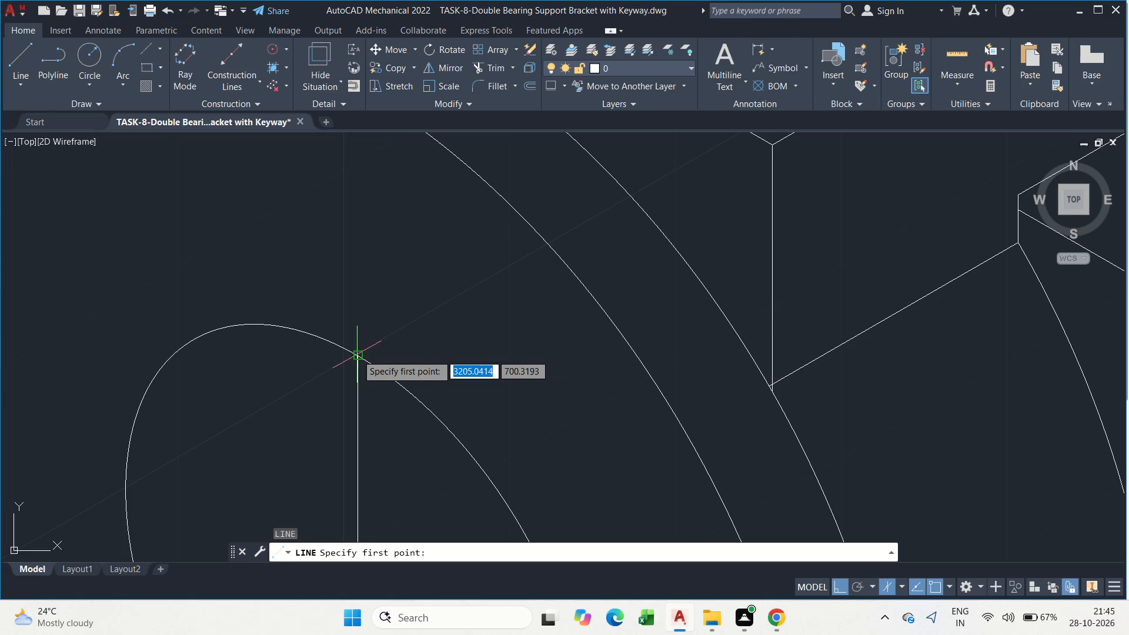
left_click(357, 355)
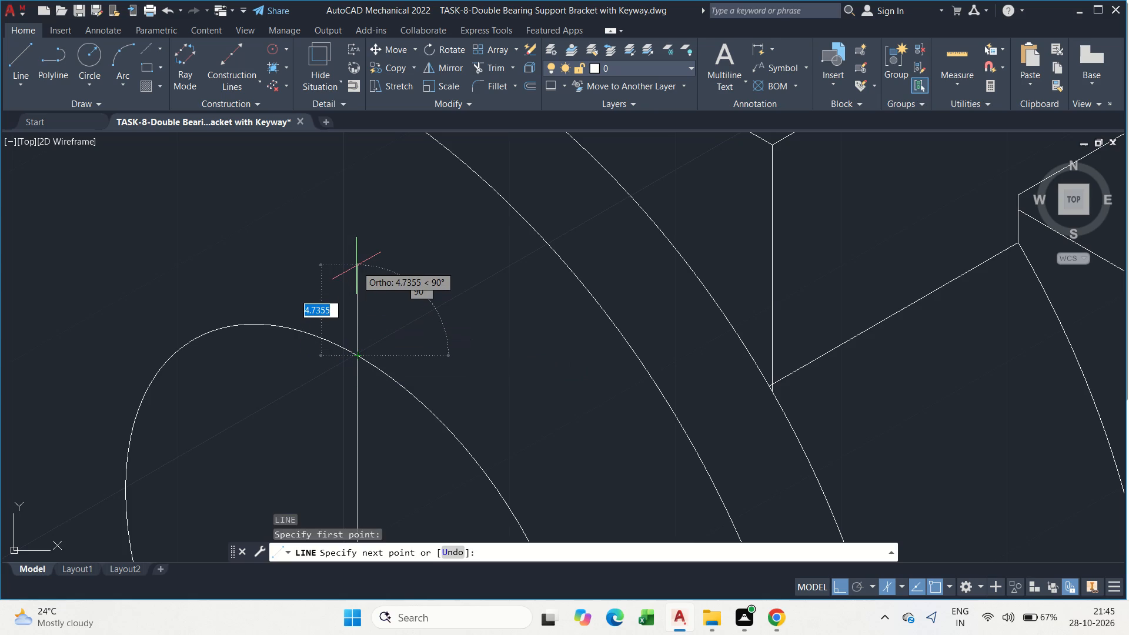
key("3")
key("Return")
key("Escape")
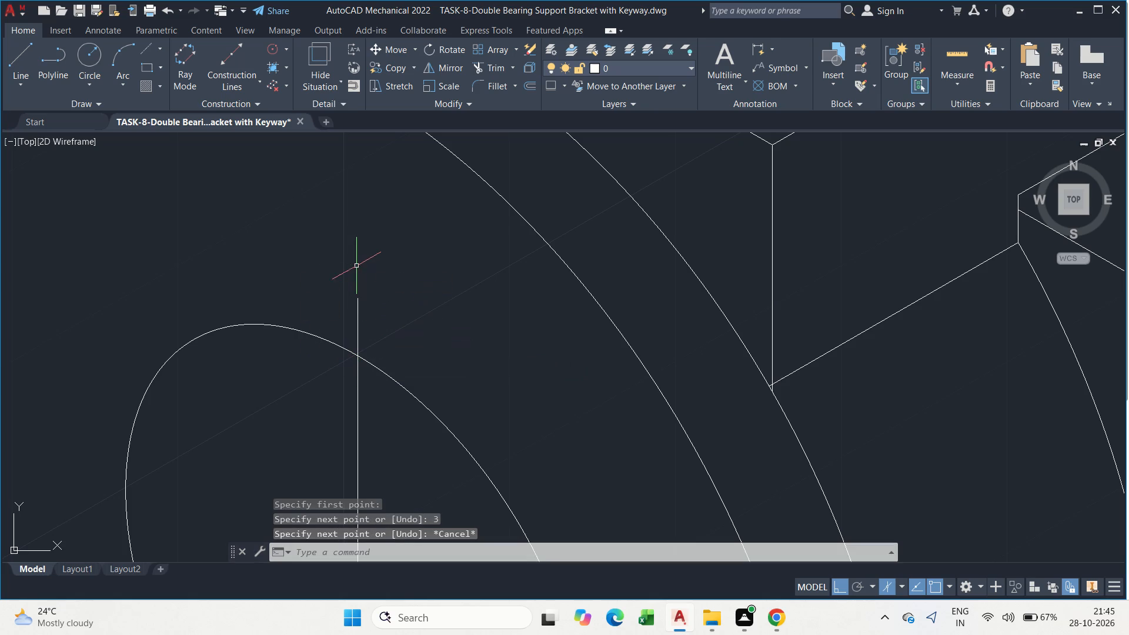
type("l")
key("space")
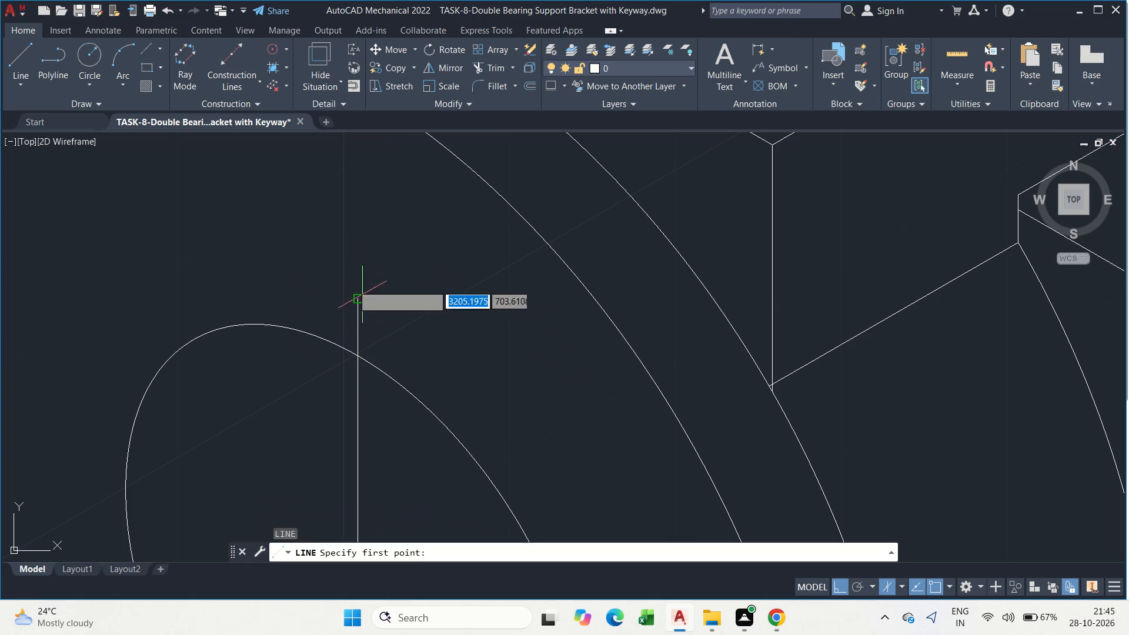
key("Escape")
Draw a 1.5-unit line at 150° from the upper end of the keyway height line.
middle_click_drag(300, 280, 326, 312)
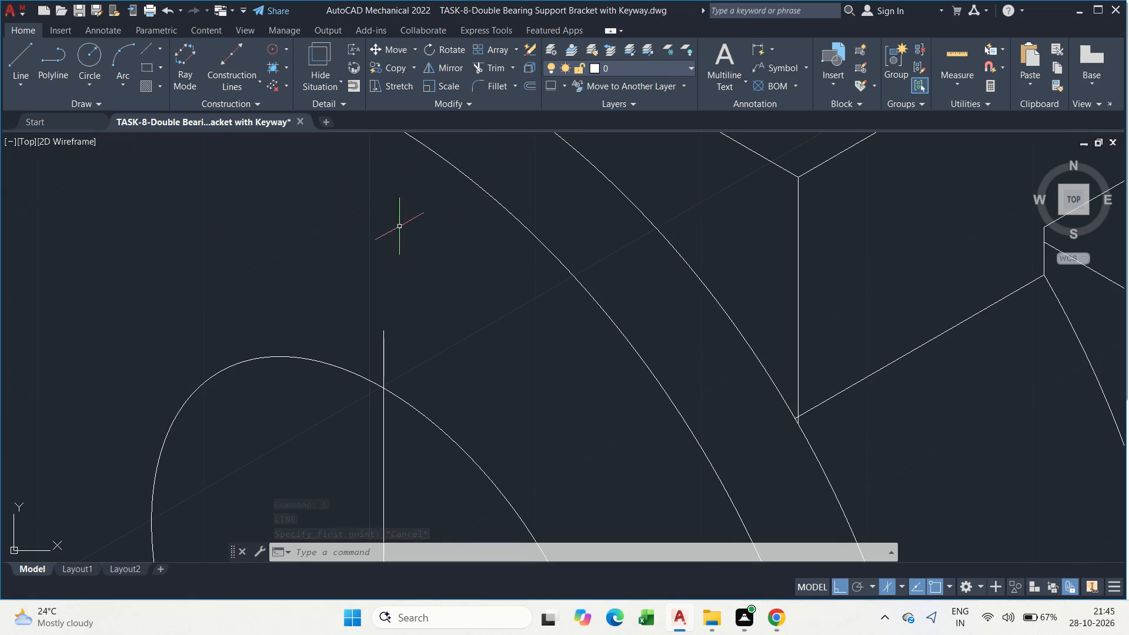
key("l")
key("space")
left_click(381, 333)
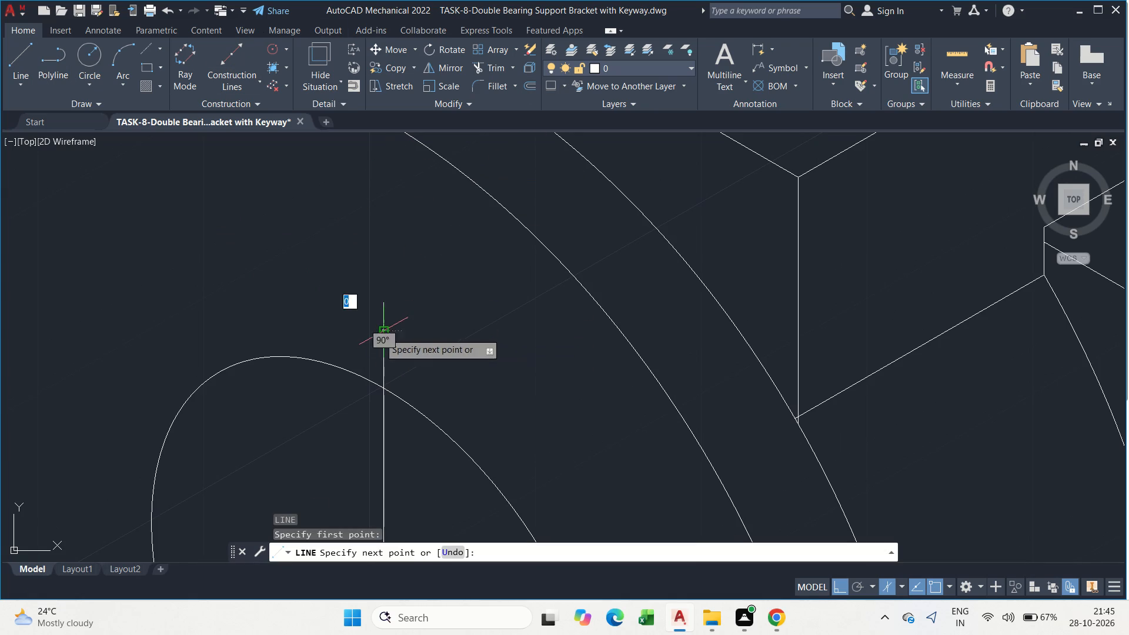
key("F5")
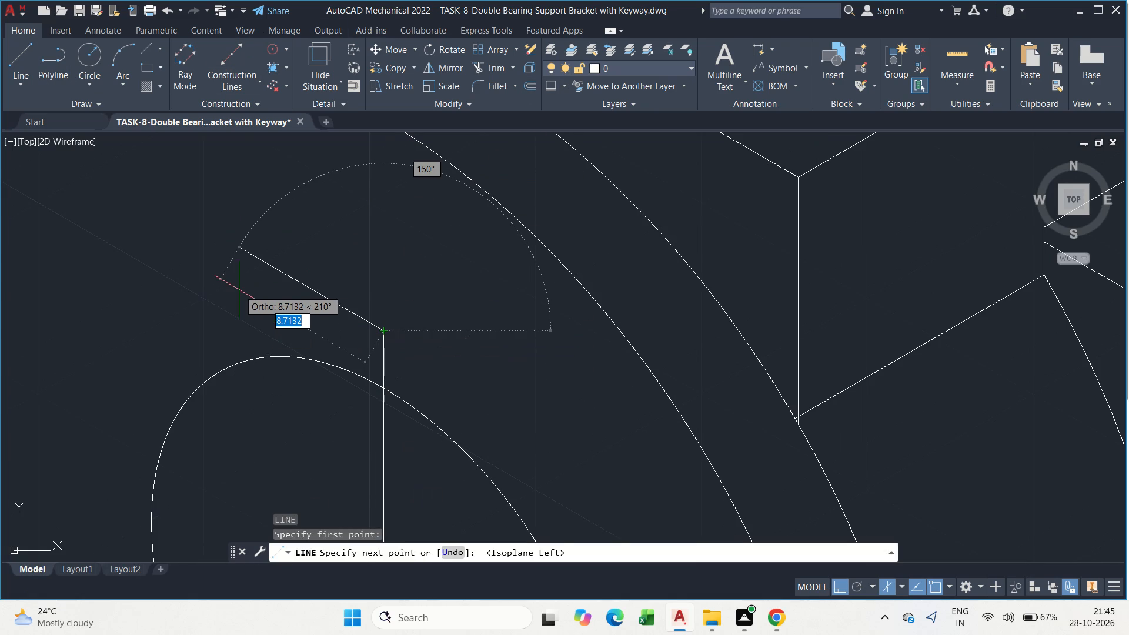
type("1.5")
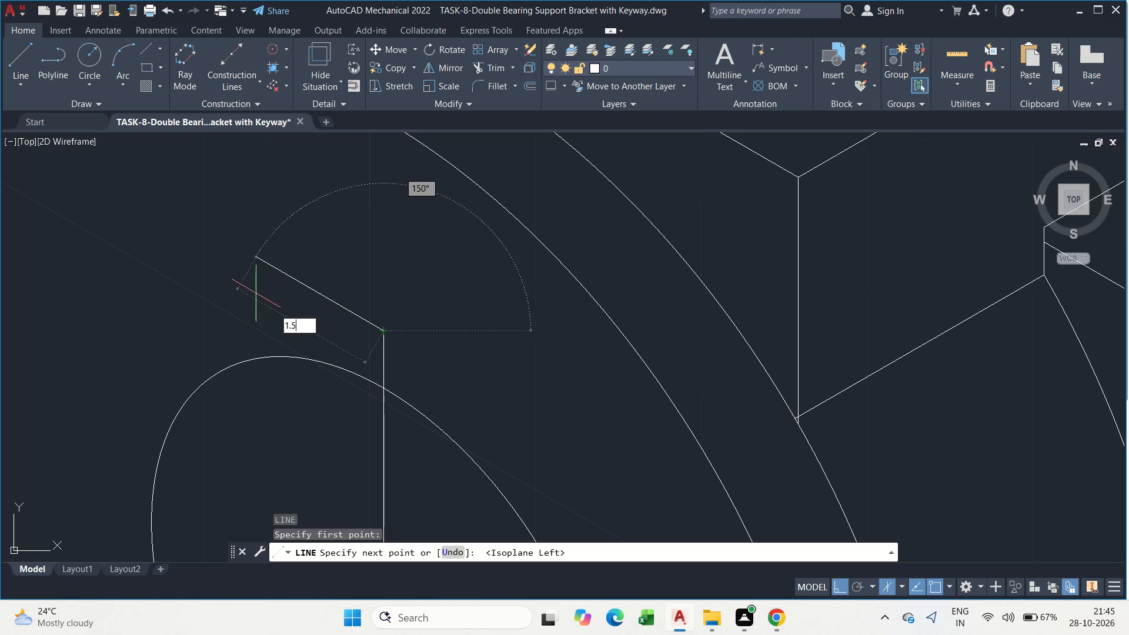
key("Return")
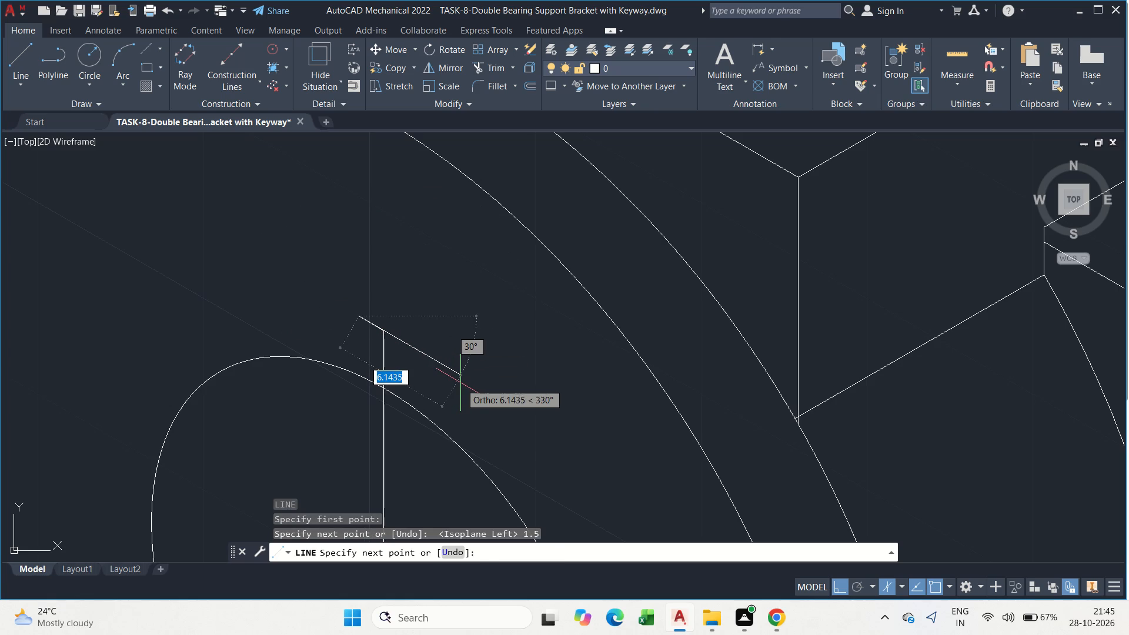
key("Escape")
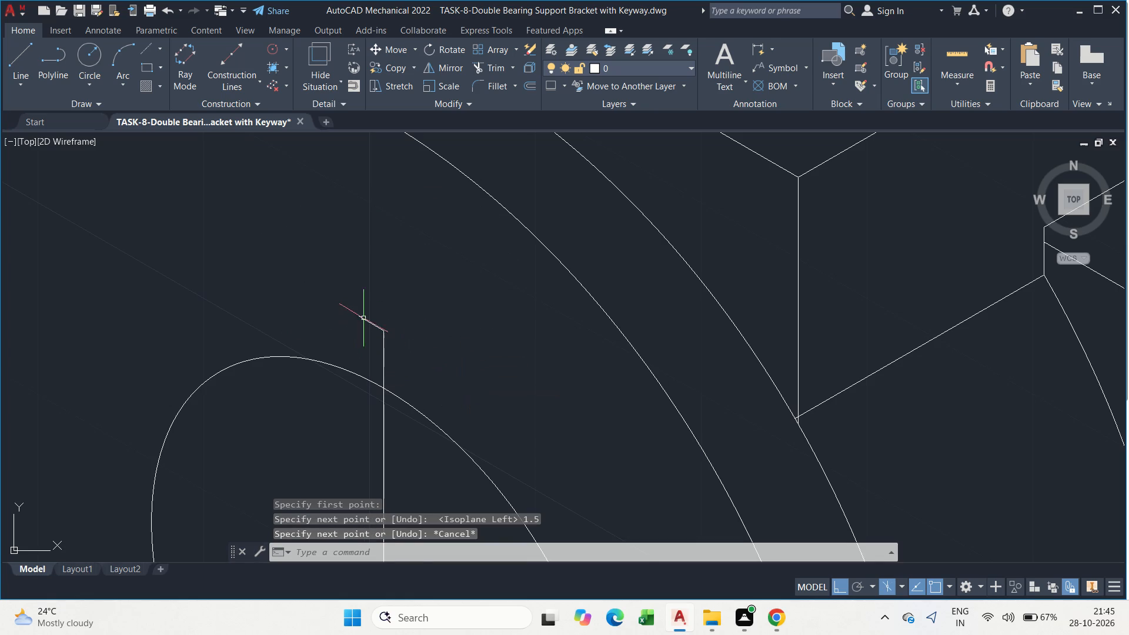
Stretch the free upper end of the keyway's 150° top line outward by 4 units.
left_click(369, 313)
left_click(363, 329)
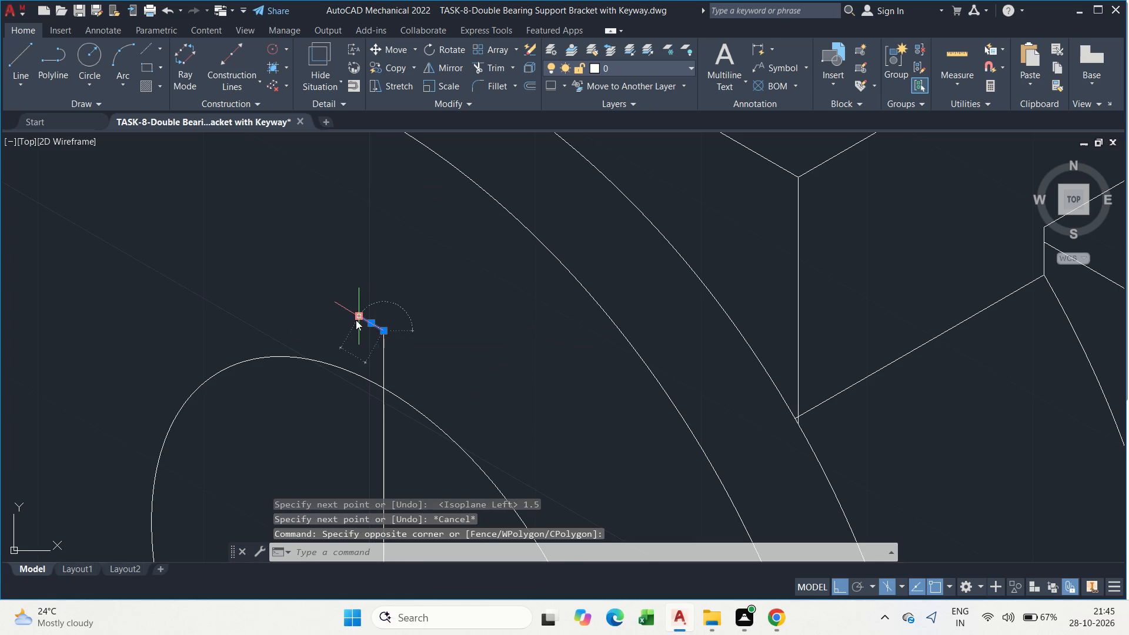
left_click(356, 319)
key("4")
key("Return")
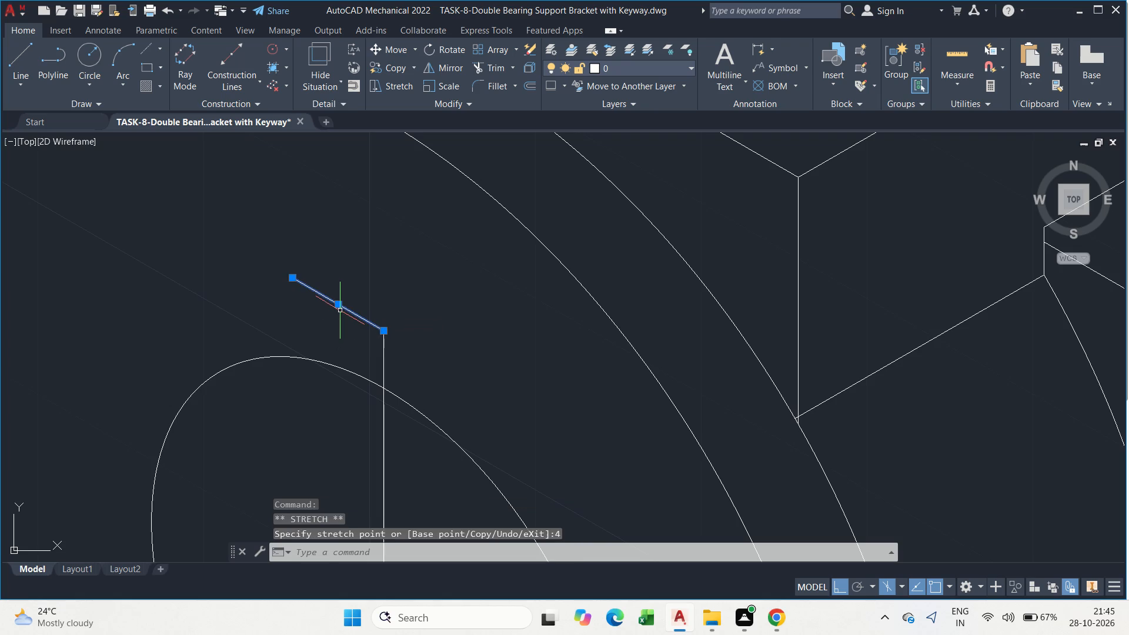
key("Escape")
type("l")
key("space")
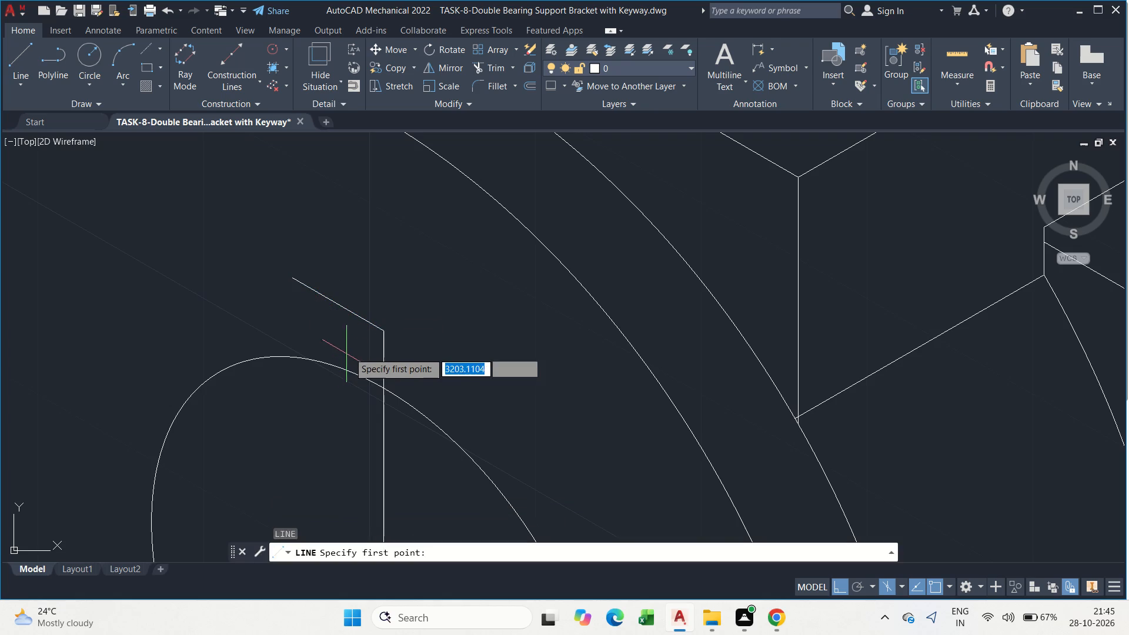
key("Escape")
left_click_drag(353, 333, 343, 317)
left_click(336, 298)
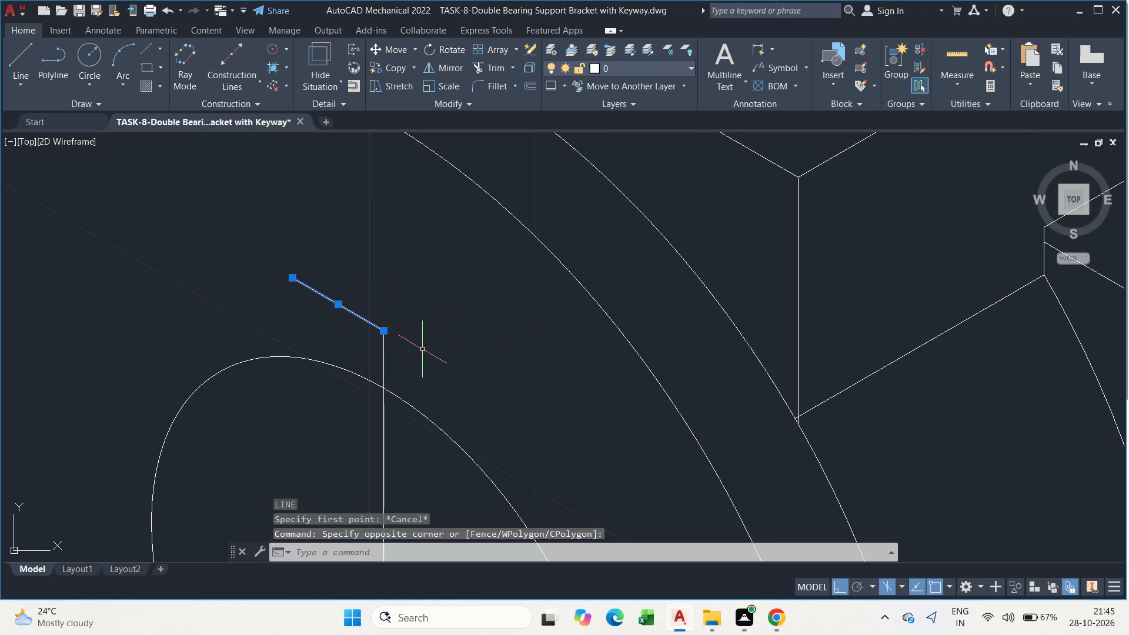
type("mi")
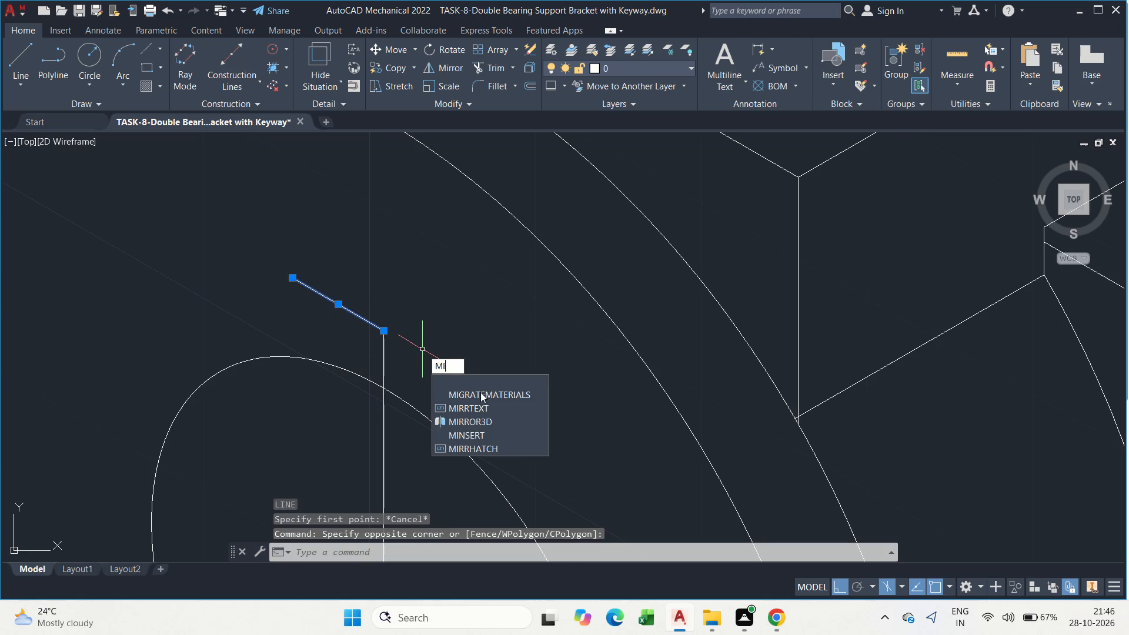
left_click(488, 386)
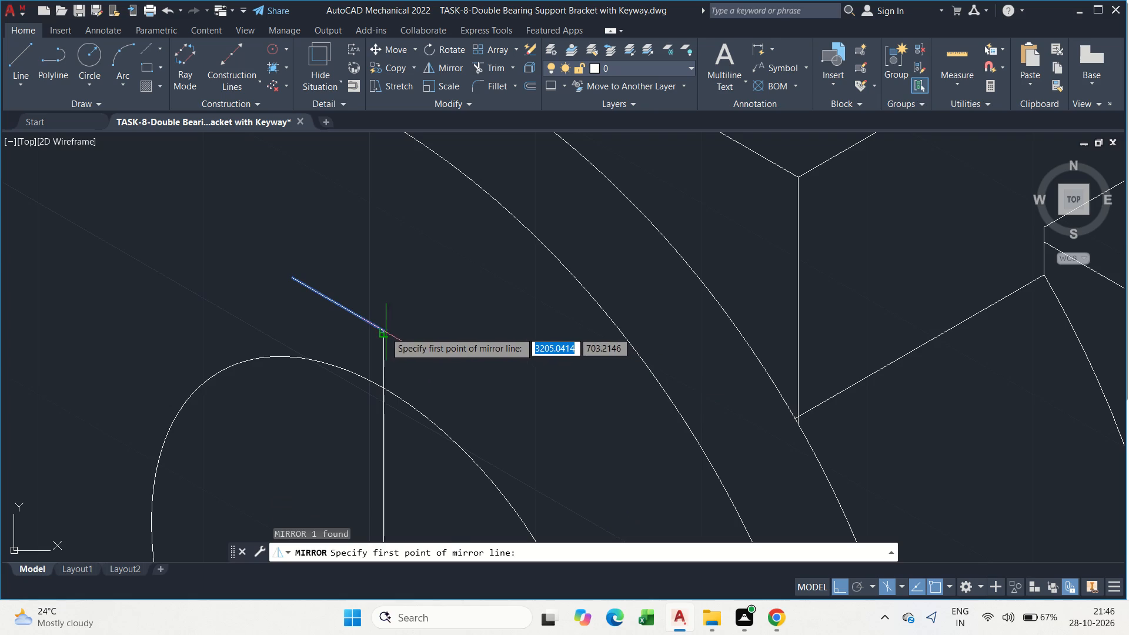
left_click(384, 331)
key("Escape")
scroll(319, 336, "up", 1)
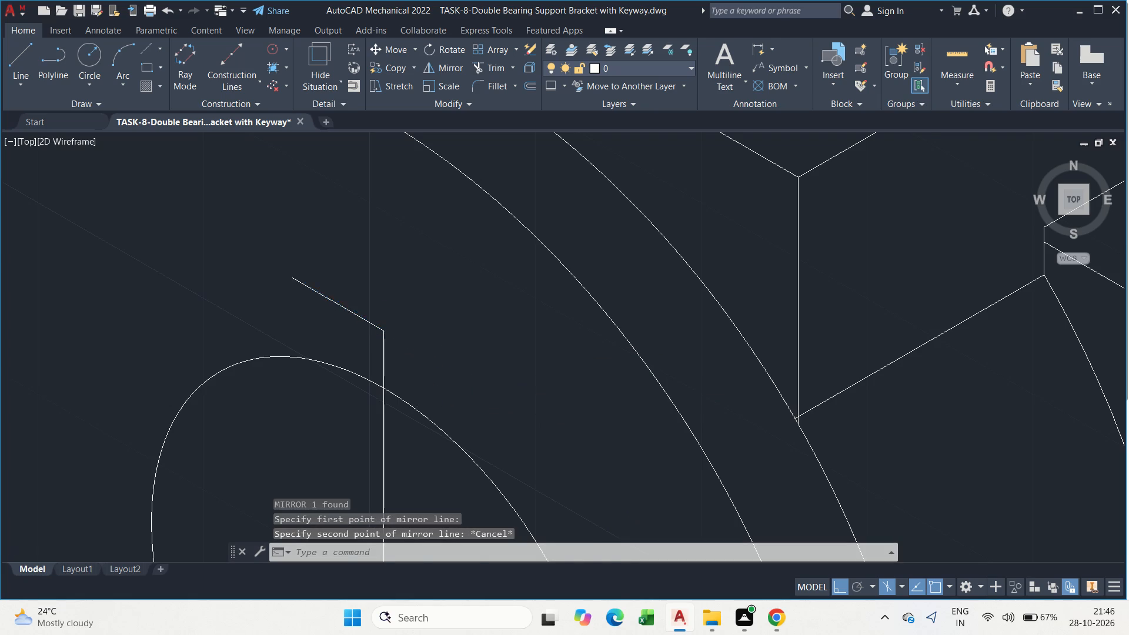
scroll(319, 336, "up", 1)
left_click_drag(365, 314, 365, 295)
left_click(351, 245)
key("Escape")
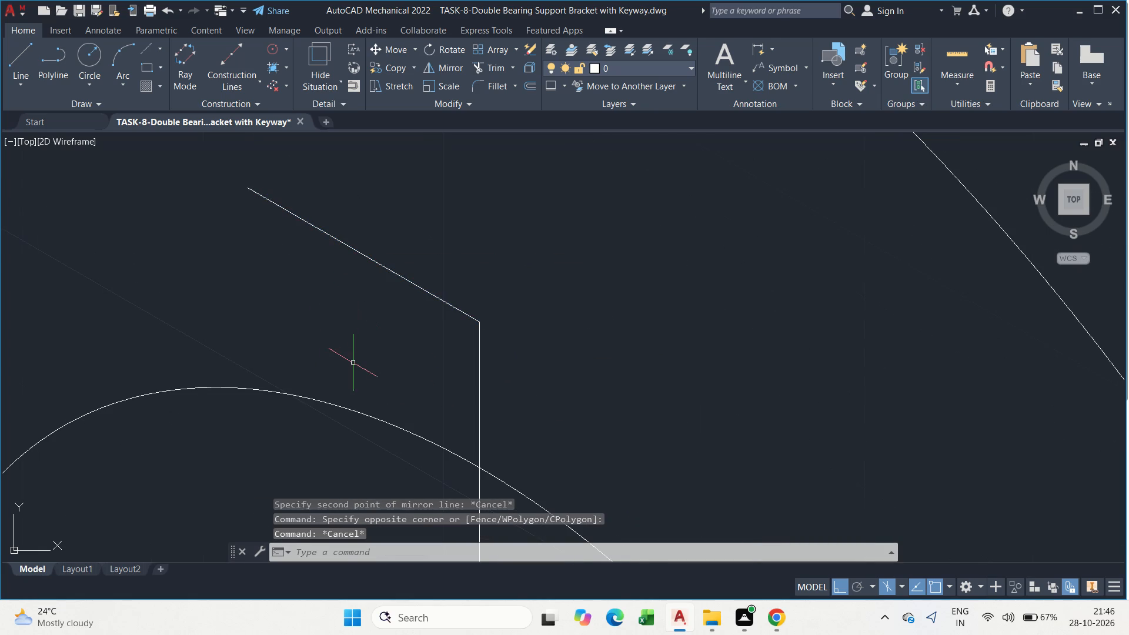
Stretch the keyway top line's end at the vertical centre line by 4 units in the 330° direction.
left_click_drag(380, 343, 378, 300)
left_click(377, 243)
left_click(482, 322)
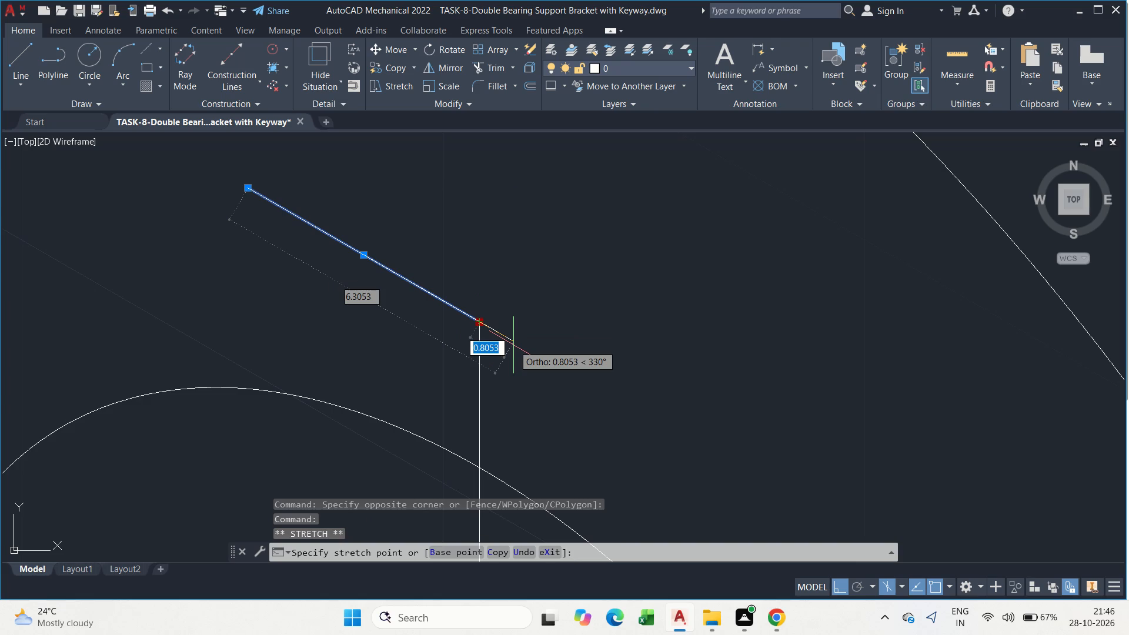
key("4")
key("Return")
Delete the stretched sloping top line of the keyway at the upper end of the height line.
scroll(517, 366, "down", 1)
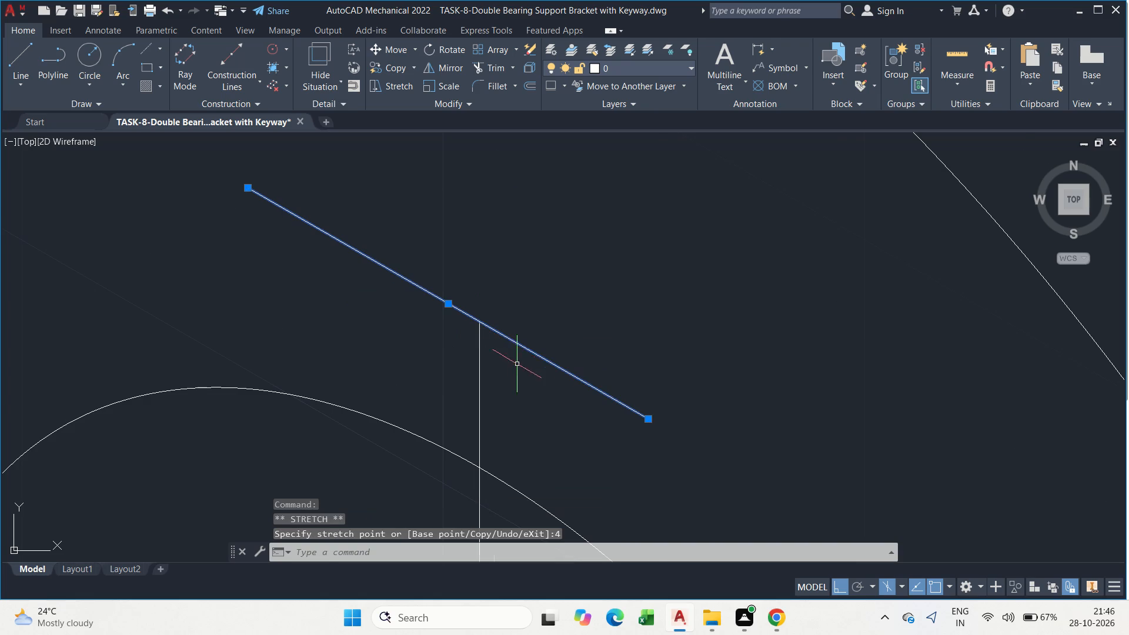
scroll(517, 366, "down", 1)
scroll(499, 379, "up", 1)
left_click_drag(595, 382, 582, 371)
left_click(562, 344)
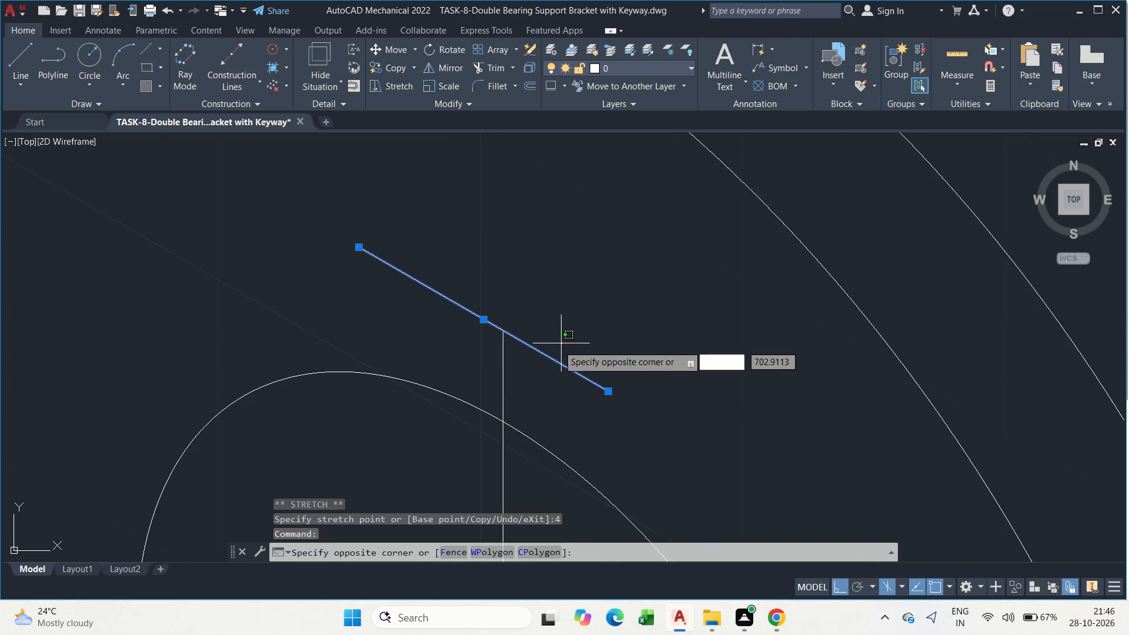
left_click(550, 390)
left_click_drag(559, 395, 541, 368)
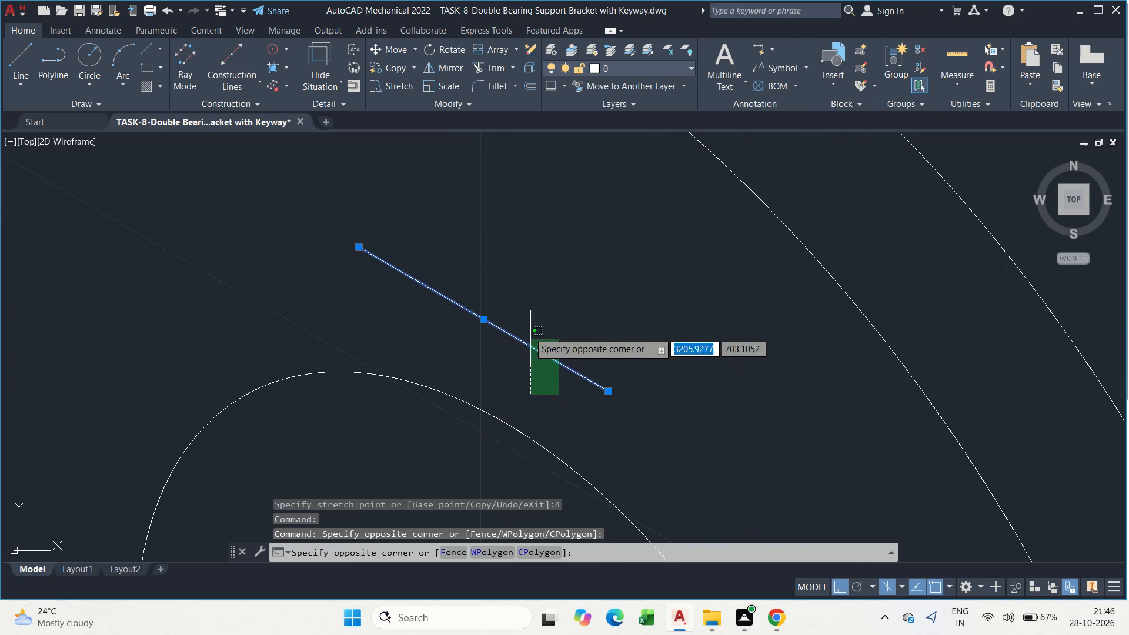
left_click(528, 332)
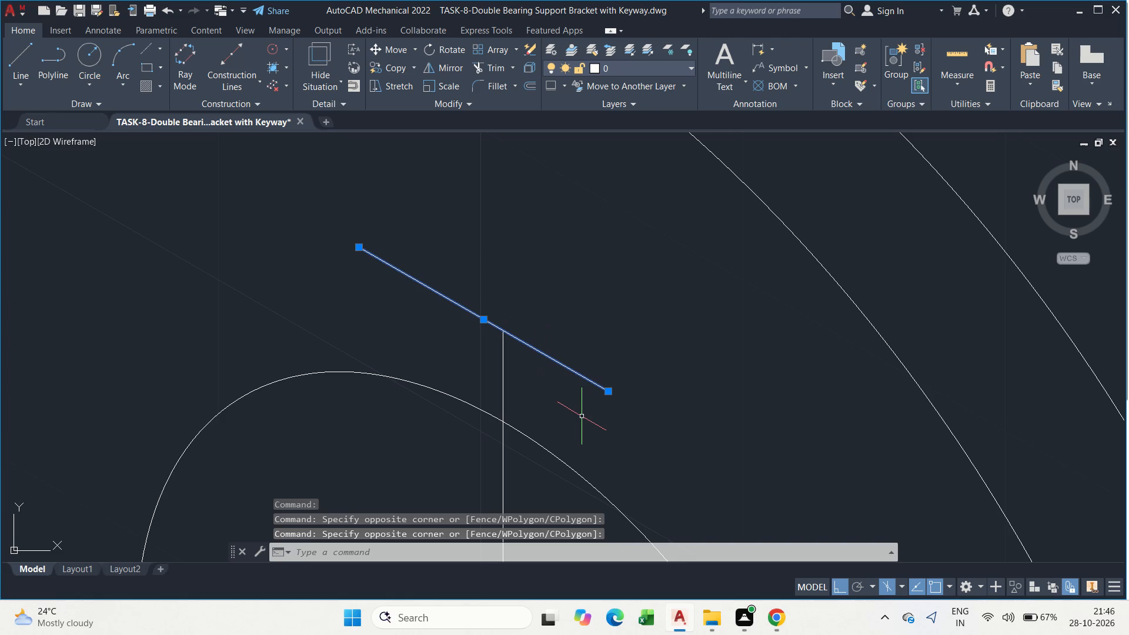
key("Delete")
Draw a 4-unit line at 150° from the upper end of the keyway height line.
type("l")
key("space")
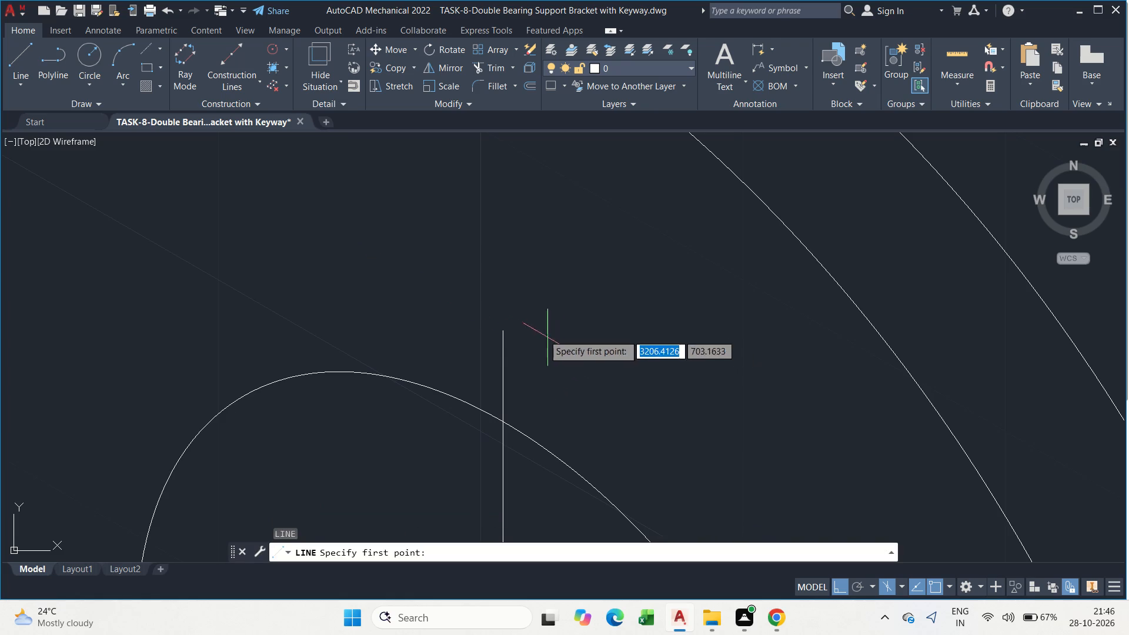
left_click(499, 327)
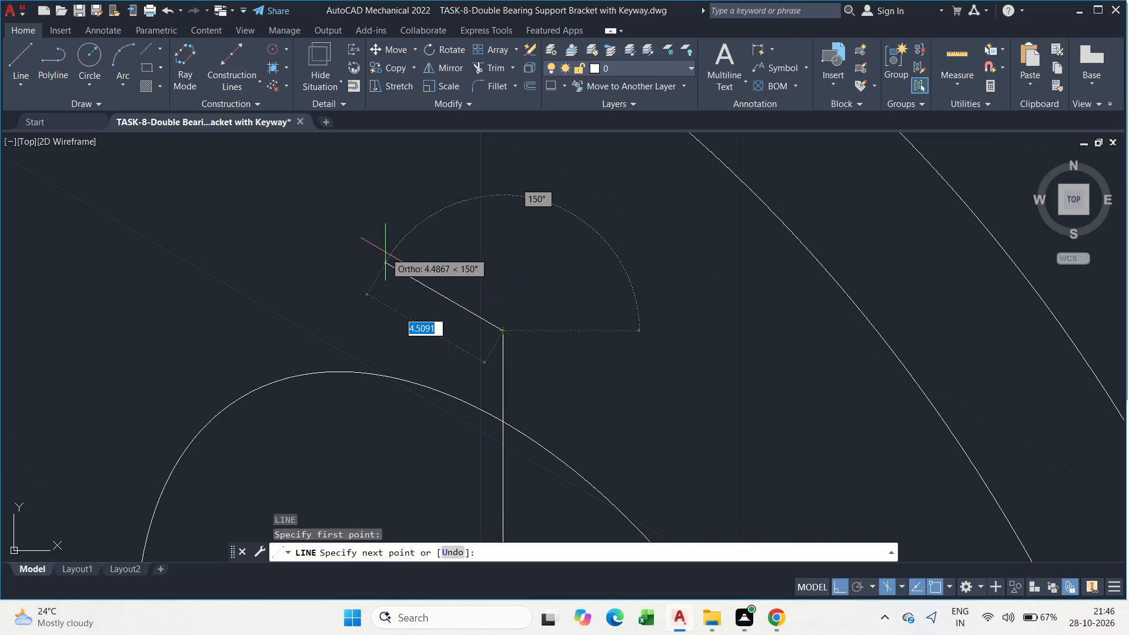
key("4")
key("Return")
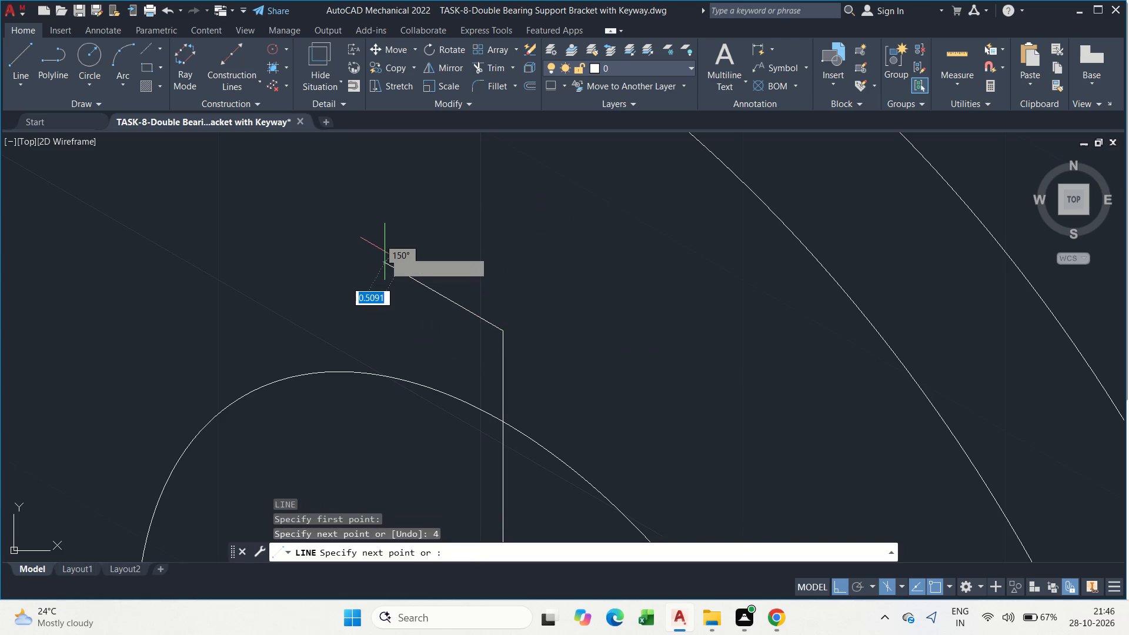
key("Escape")
Draw a 4-unit line at 330° from the upper end of the keyway height line.
type("l")
key("space")
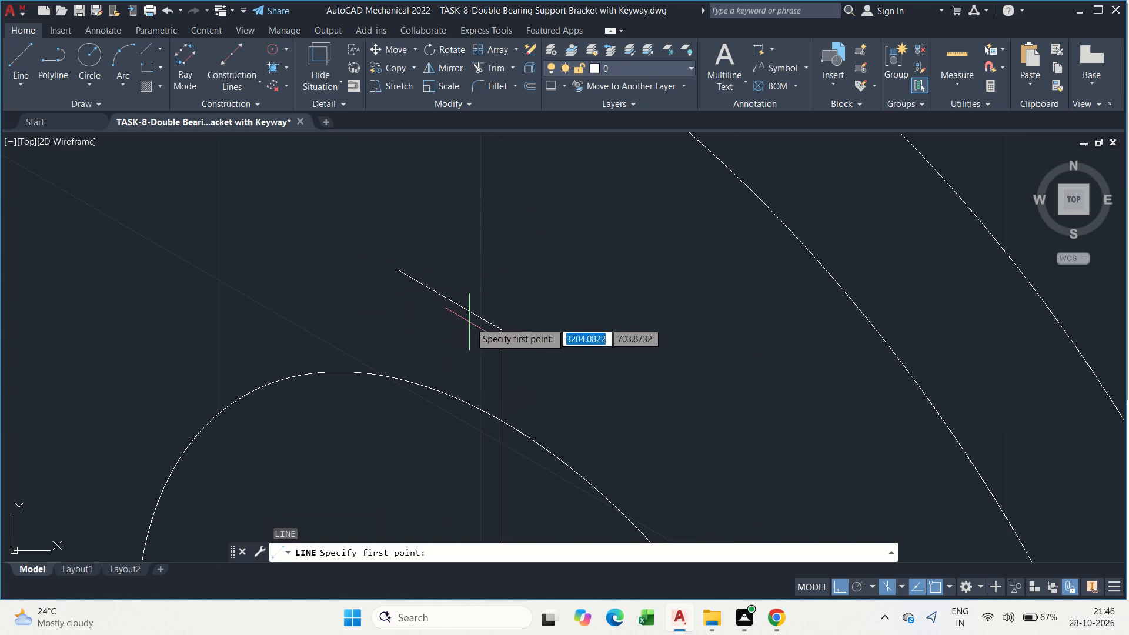
left_click(503, 330)
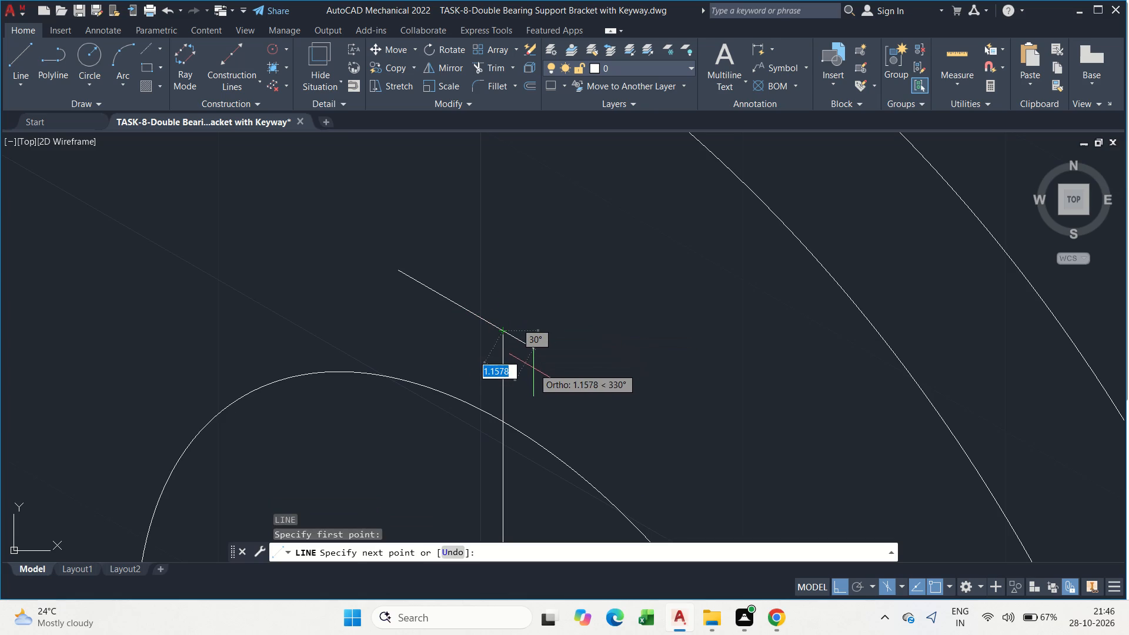
key("4")
key("Return")
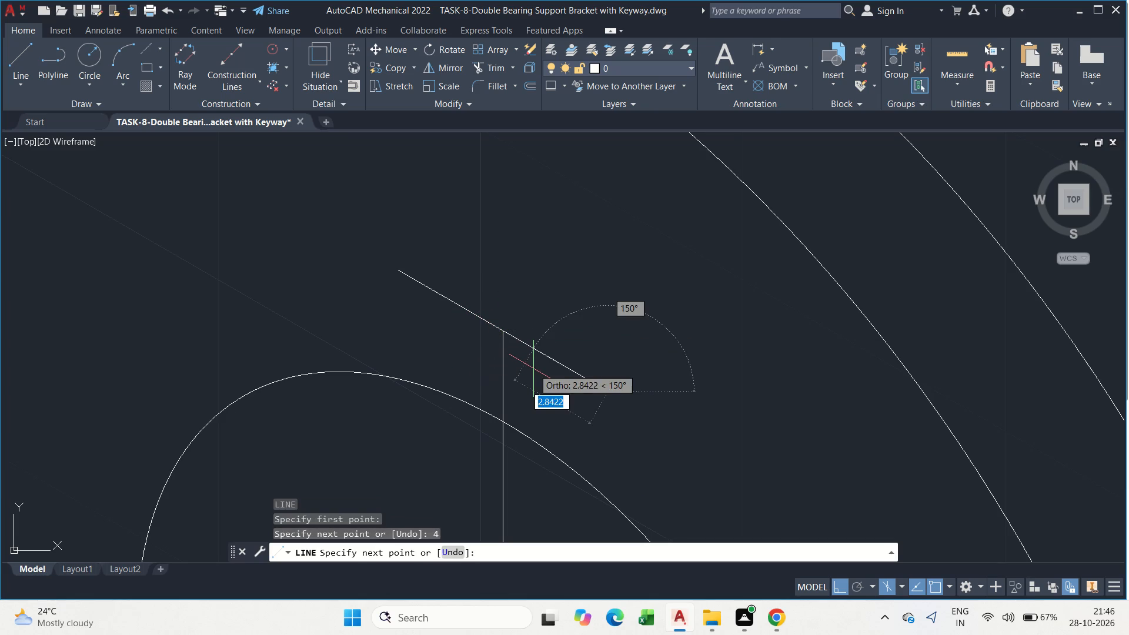
key("Escape")
Draw a vertical line down from the outer end of the 150° keyway top line, past the bore edge.
type("l")
key("space")
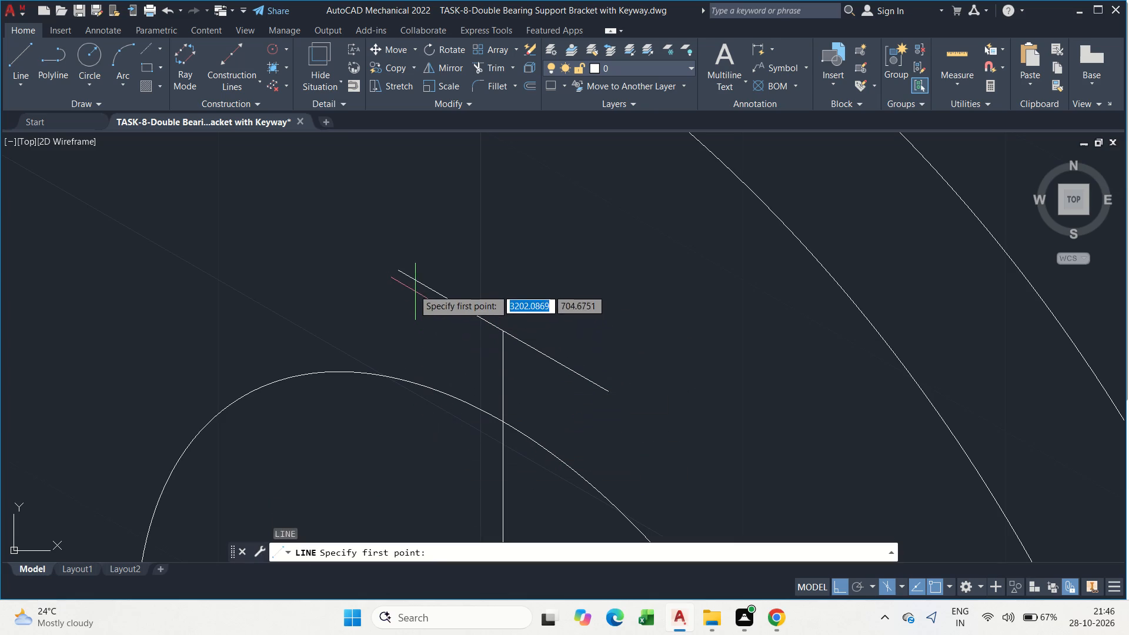
left_click(403, 270)
left_click(409, 475)
key("Escape")
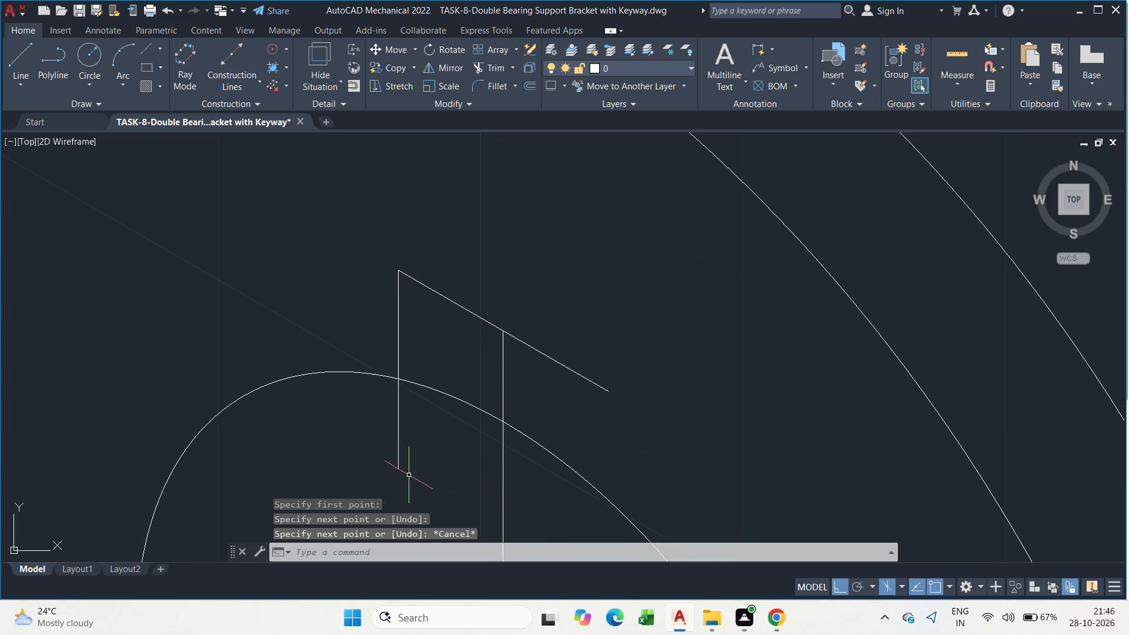
Draw a vertical line down from the outer end of the 330° keyway top line, past the bore edge.
middle_click_drag(411, 460, 344, 419)
scroll(338, 417, "down", 1)
type("l")
key("space")
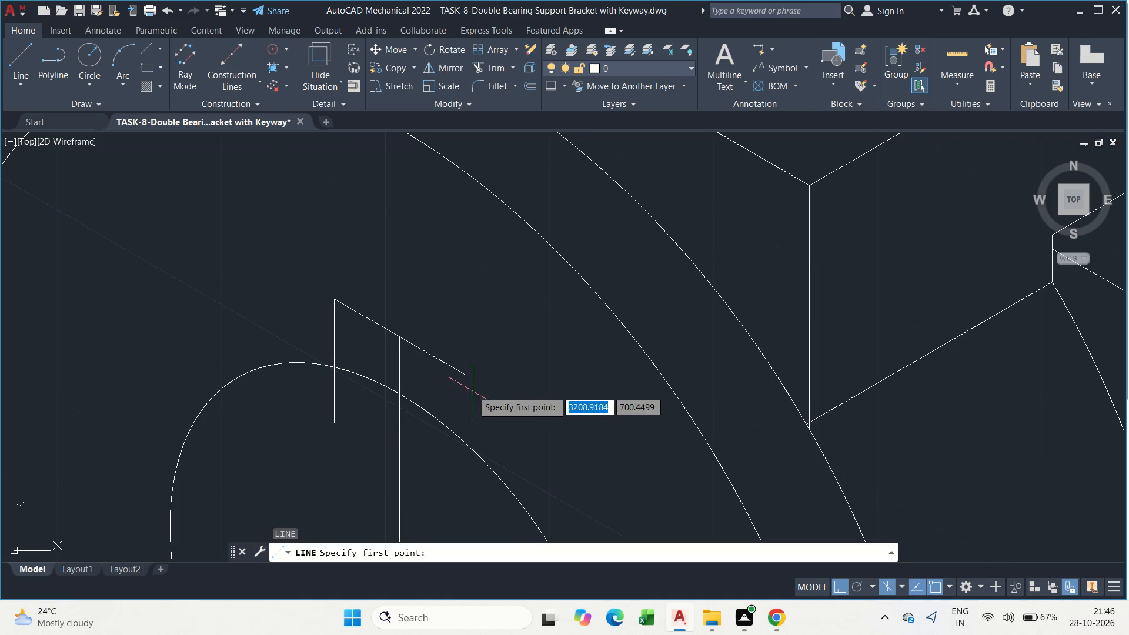
left_click(467, 373)
left_click(457, 498)
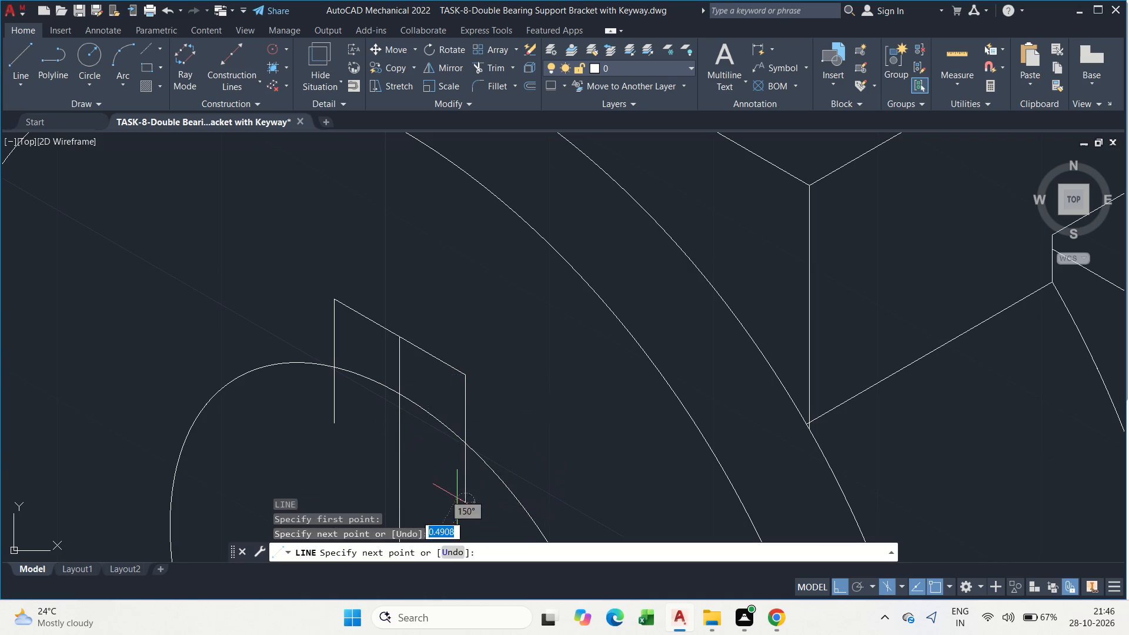
key("Escape")
Trim the keyway side lines below the bore edge and the bore arc between the two sides.
middle_click_drag(345, 450, 295, 356)
type("tr")
key("space")
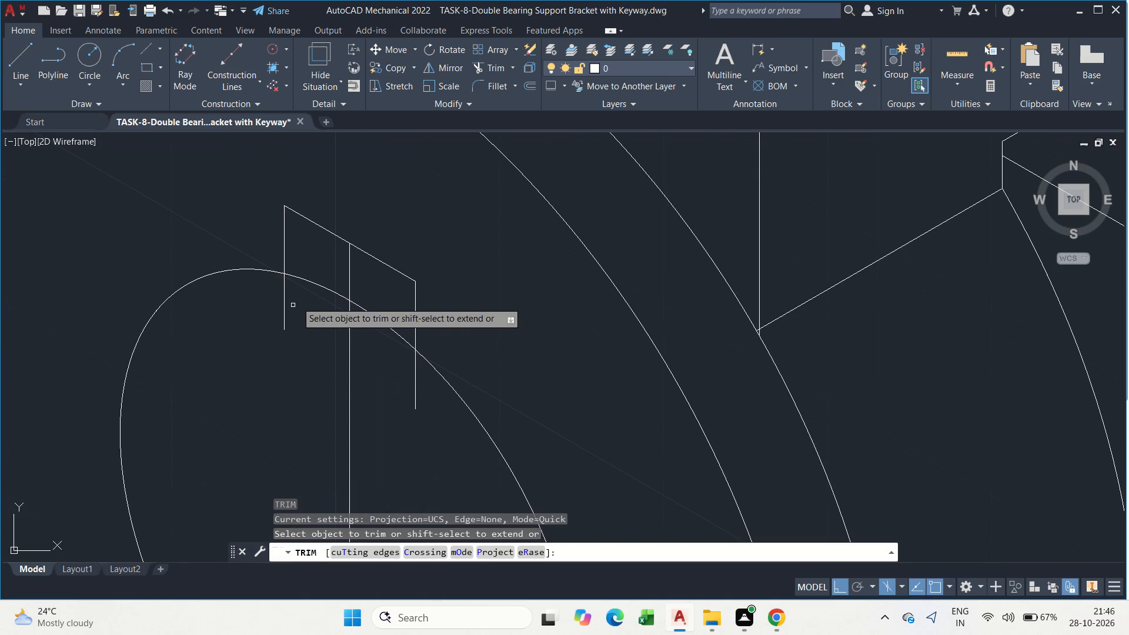
left_click_drag(314, 272, 280, 319)
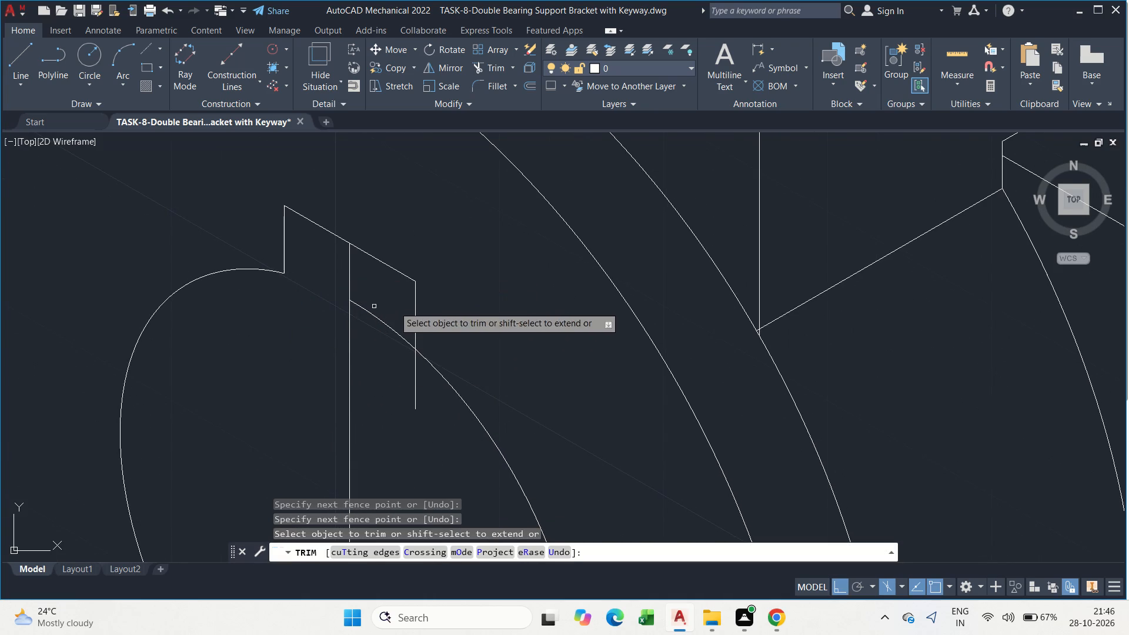
left_click_drag(396, 306, 427, 405)
scroll(383, 381, "down", 2)
middle_click_drag(383, 381, 318, 283)
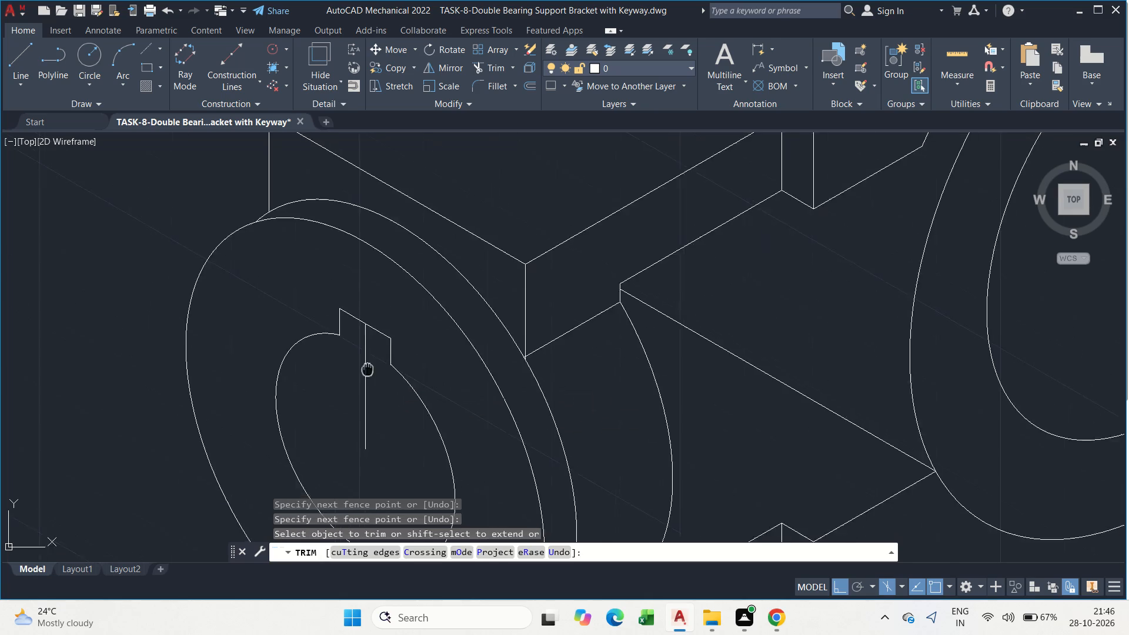
middle_click_drag(318, 283, 302, 253)
key("Escape")
Delete the remaining vertical centre line and keyway height line inside the small boss's bore and keyway.
left_click_drag(323, 349, 296, 324)
left_click(264, 289)
key("Delete")
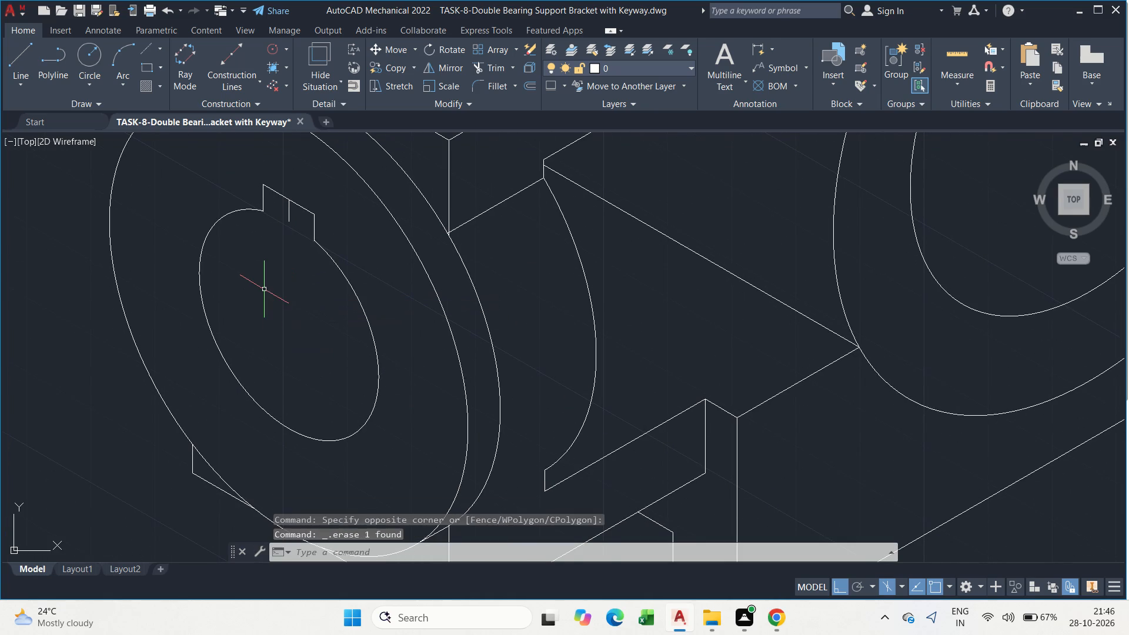
middle_click(264, 289)
scroll(293, 229, "up", 3)
key("Escape")
left_click(287, 222)
left_click(254, 216)
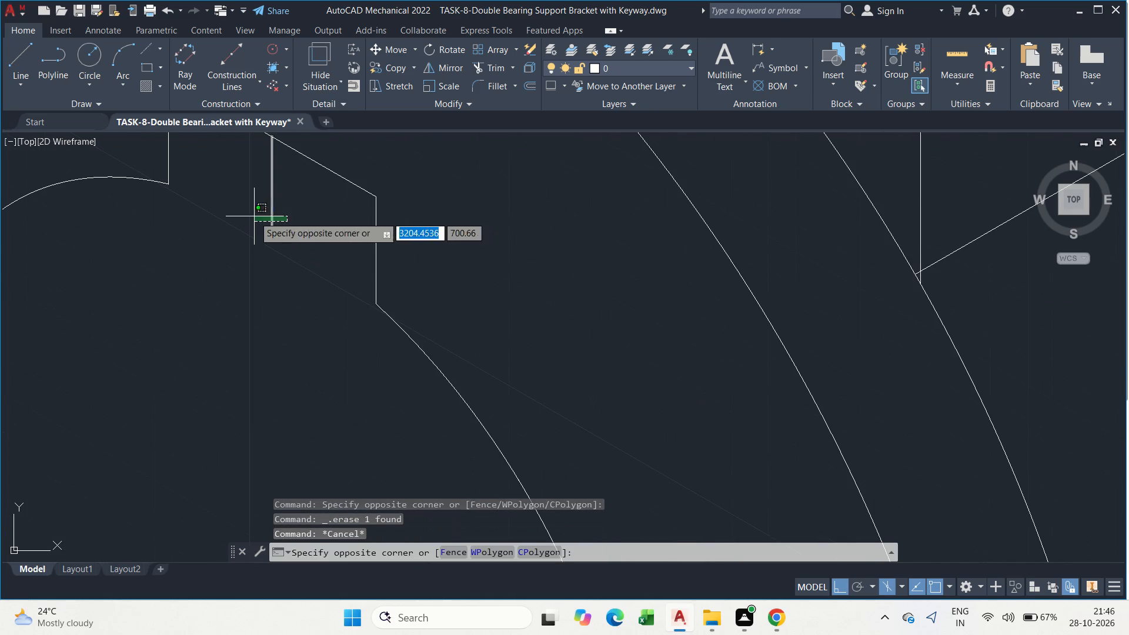
key("Delete")
Examine the keyway, both bosses and the bracket's outline for edges that still need correcting.
scroll(270, 247, "down", 2)
middle_click_drag(299, 308, 370, 270)
scroll(358, 280, "down", 2)
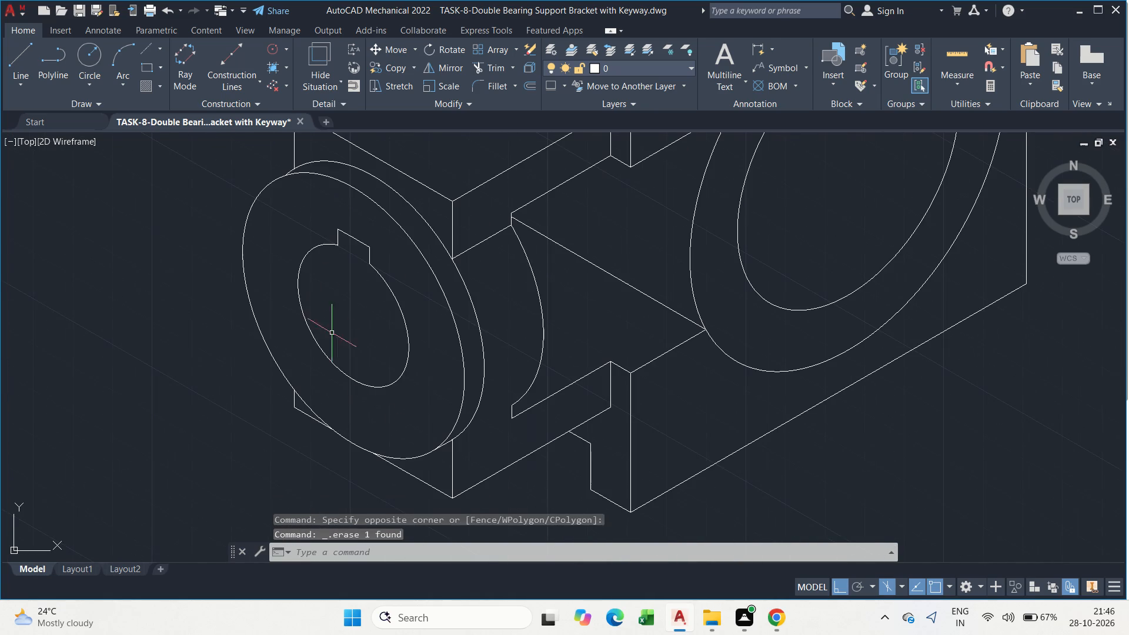
key("Escape")
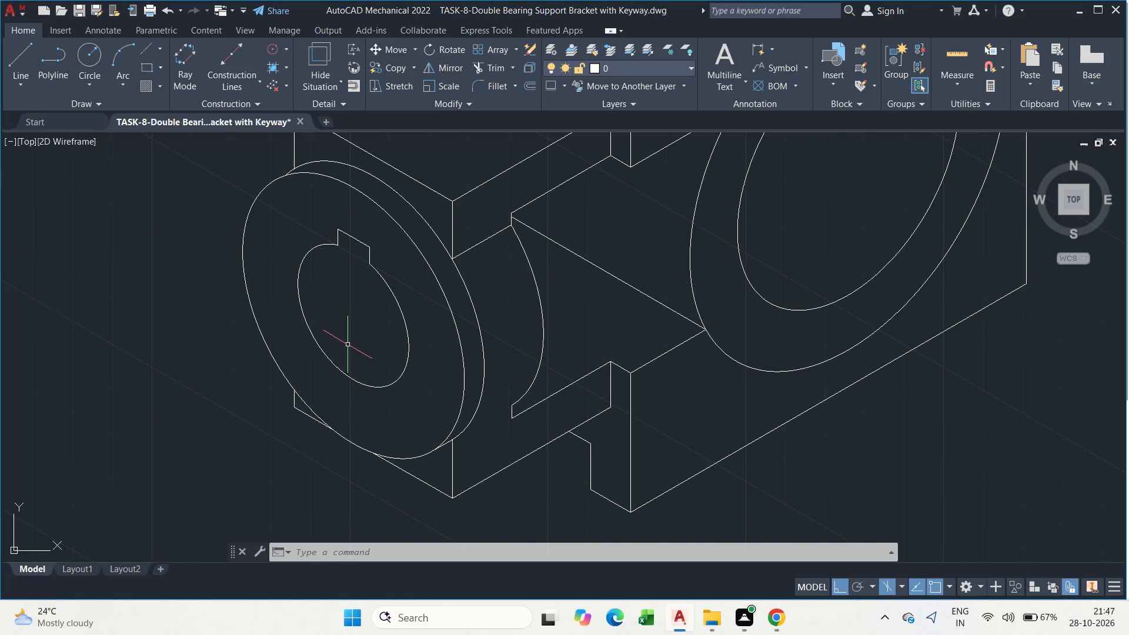
scroll(385, 441, "down", 2)
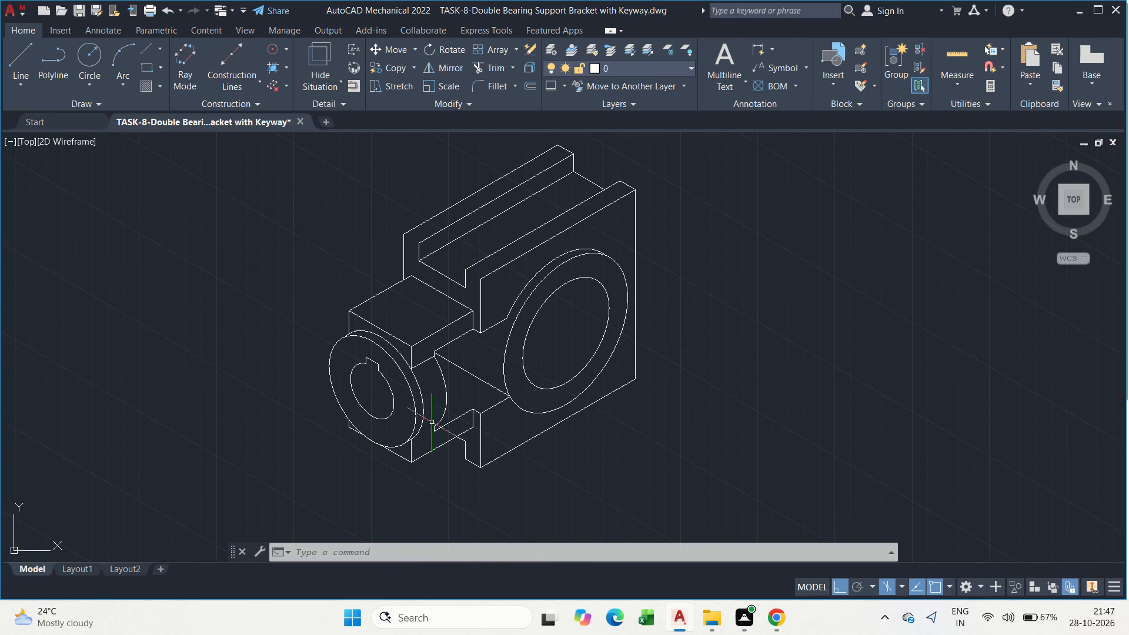
middle_click_drag(432, 422, 406, 422)
scroll(448, 397, "up", 1)
middle_click_drag(450, 392, 339, 466)
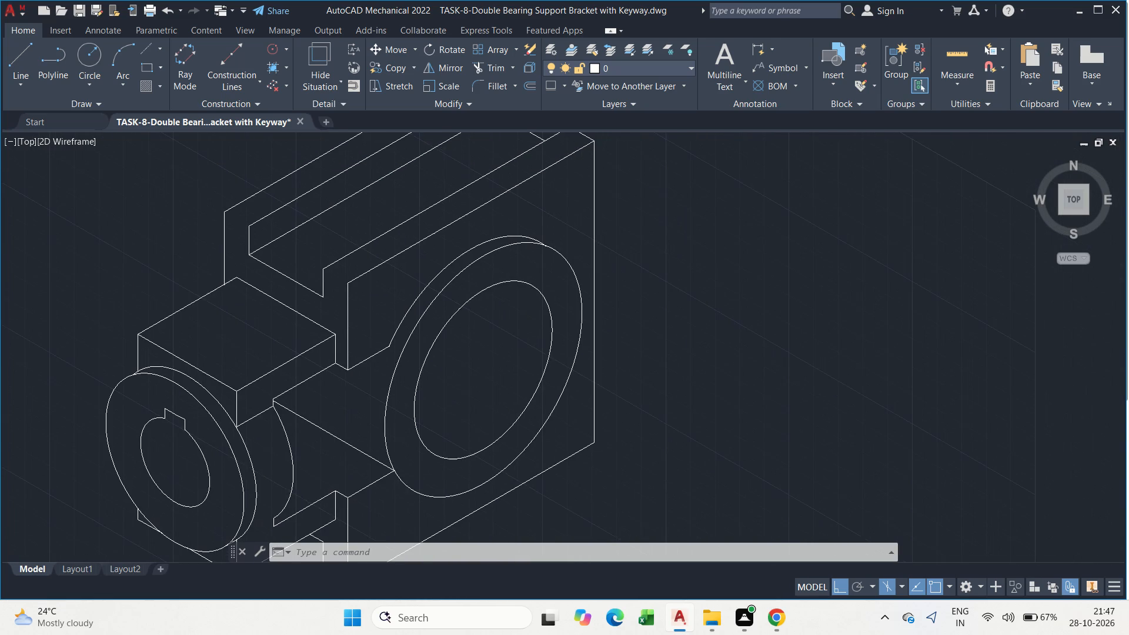
middle_click_drag(363, 400, 372, 410)
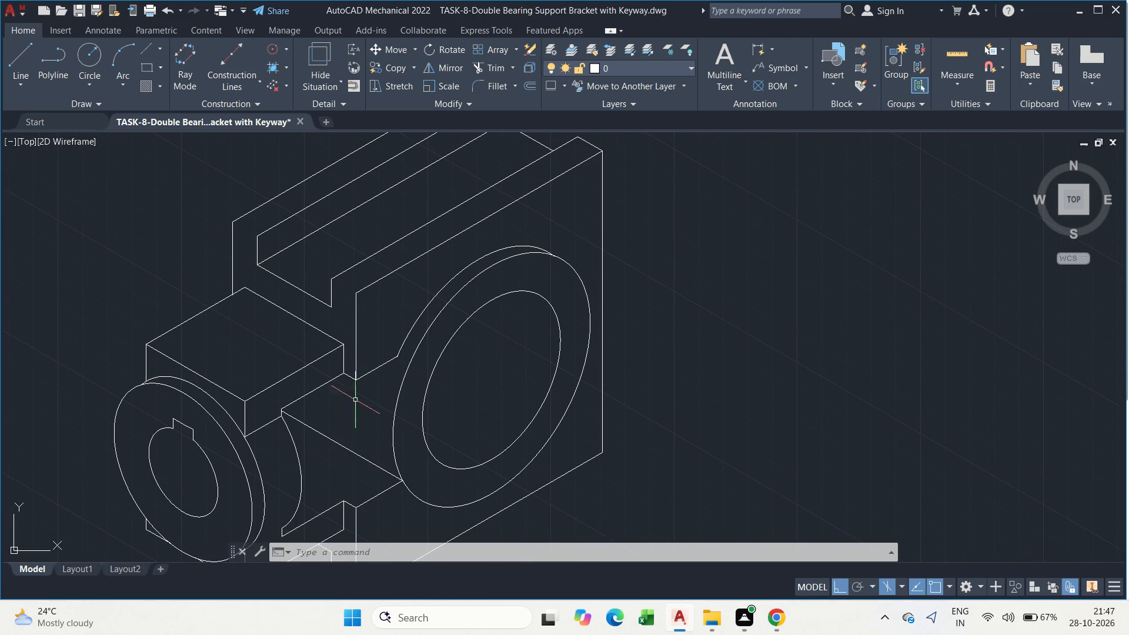
scroll(312, 382, "up", 2)
scroll(312, 382, "down", 2)
middle_click_drag(312, 418, 341, 397)
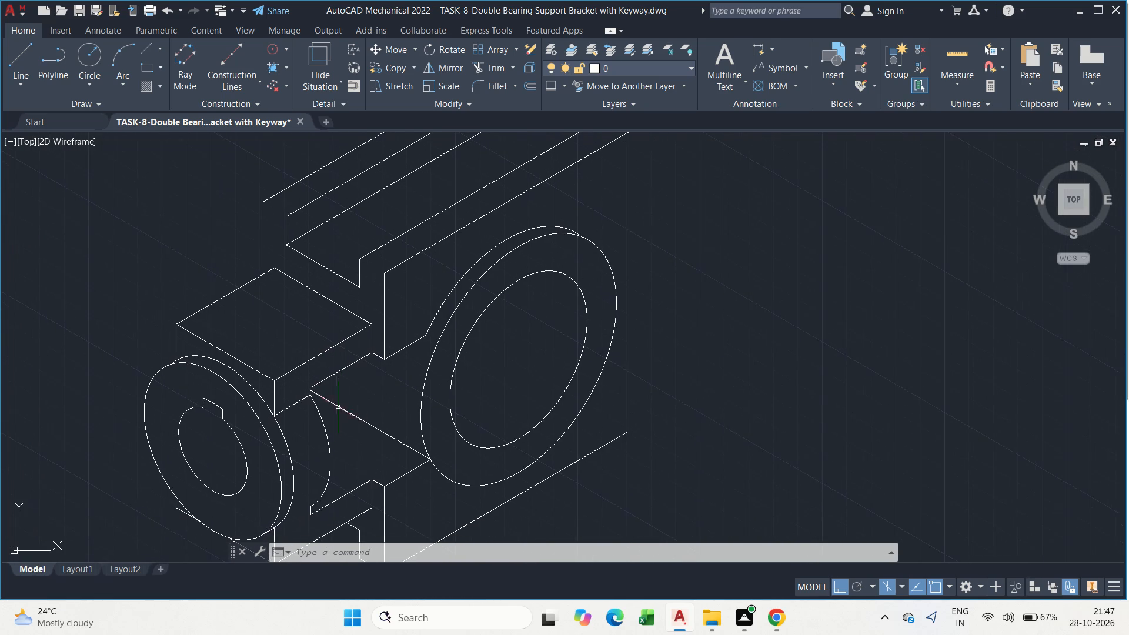
scroll(250, 436, "up", 1)
middle_click_drag(250, 436, 288, 402)
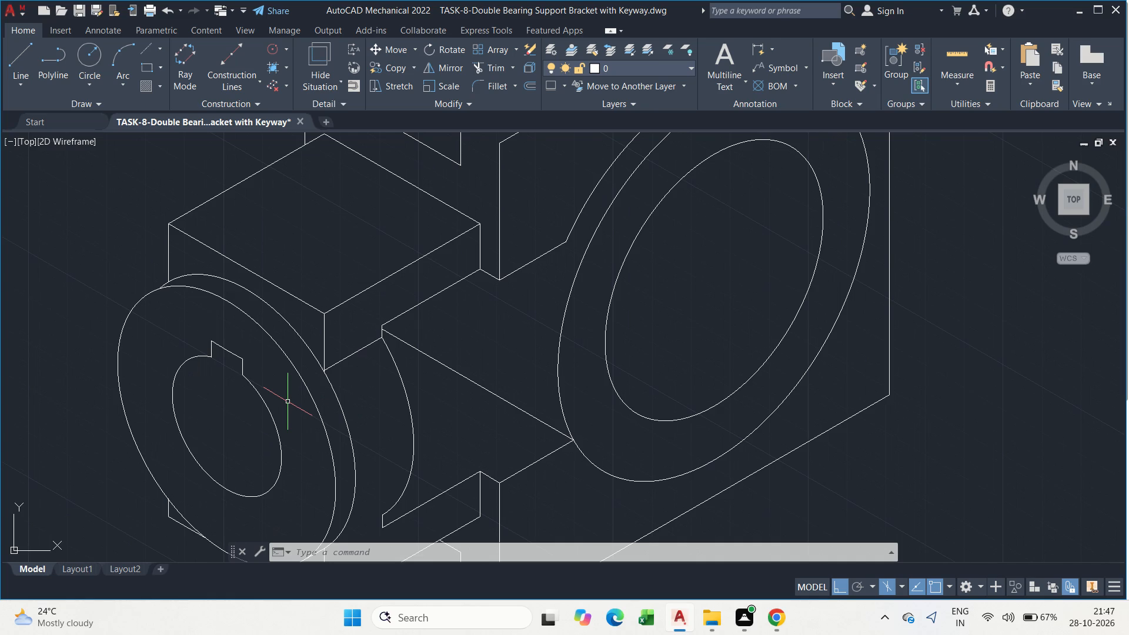
Draw a 30° line on the top isoplane from the small boss's front rim to the lower end of the block's vertical edge.
scroll(232, 307, "up", 3)
middle_click_drag(216, 292, 497, 379)
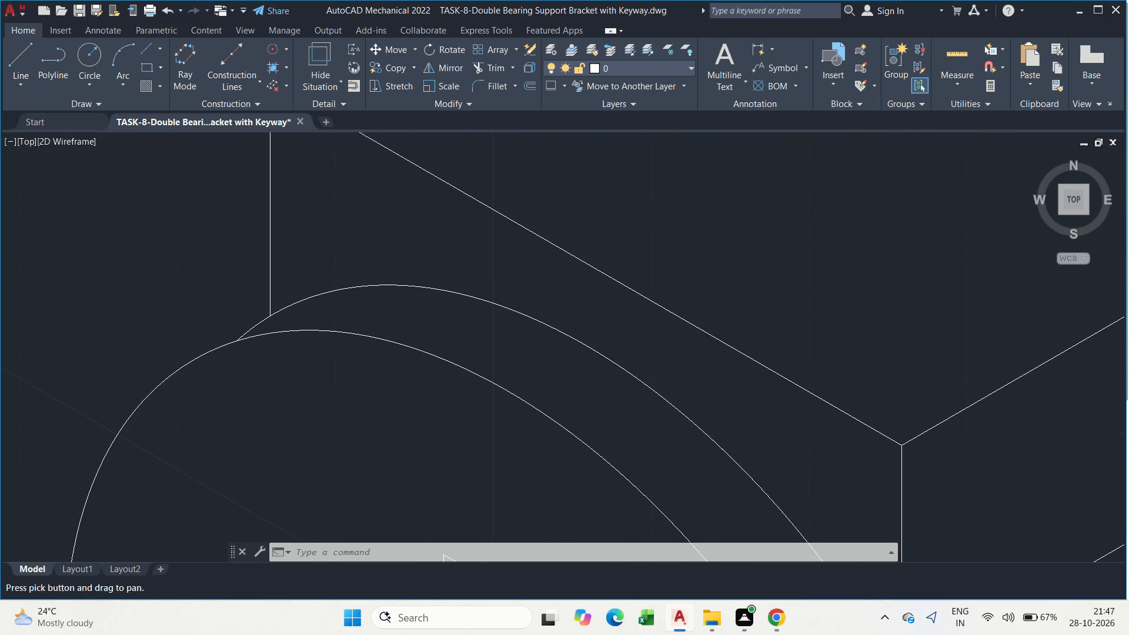
scroll(401, 390, "down", 1)
type("l")
key("space")
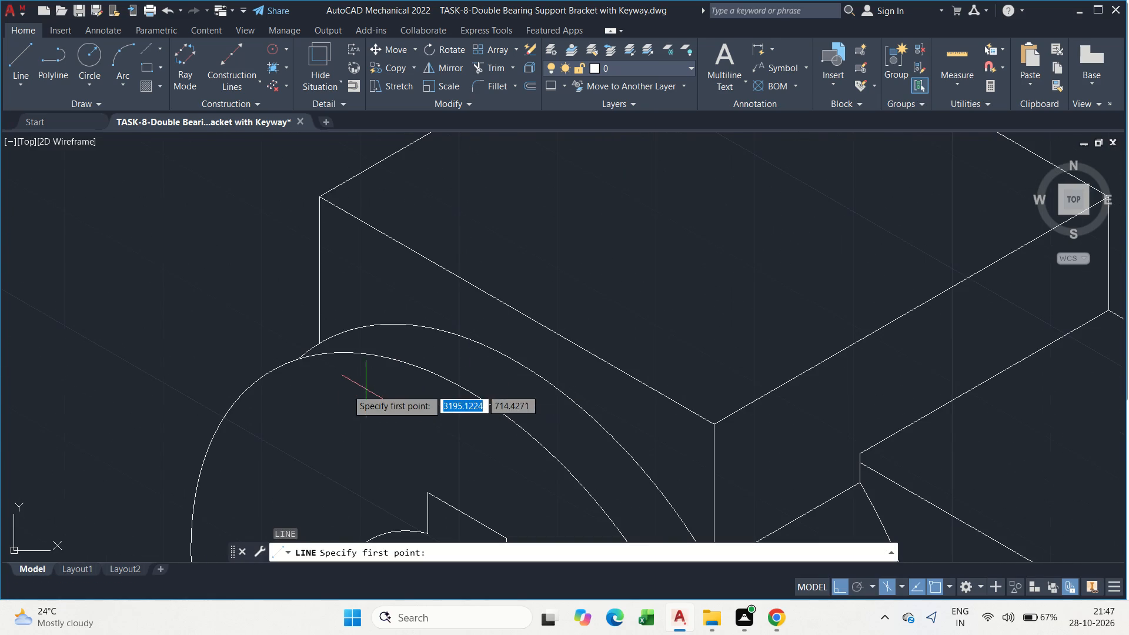
scroll(302, 370, "up", 2)
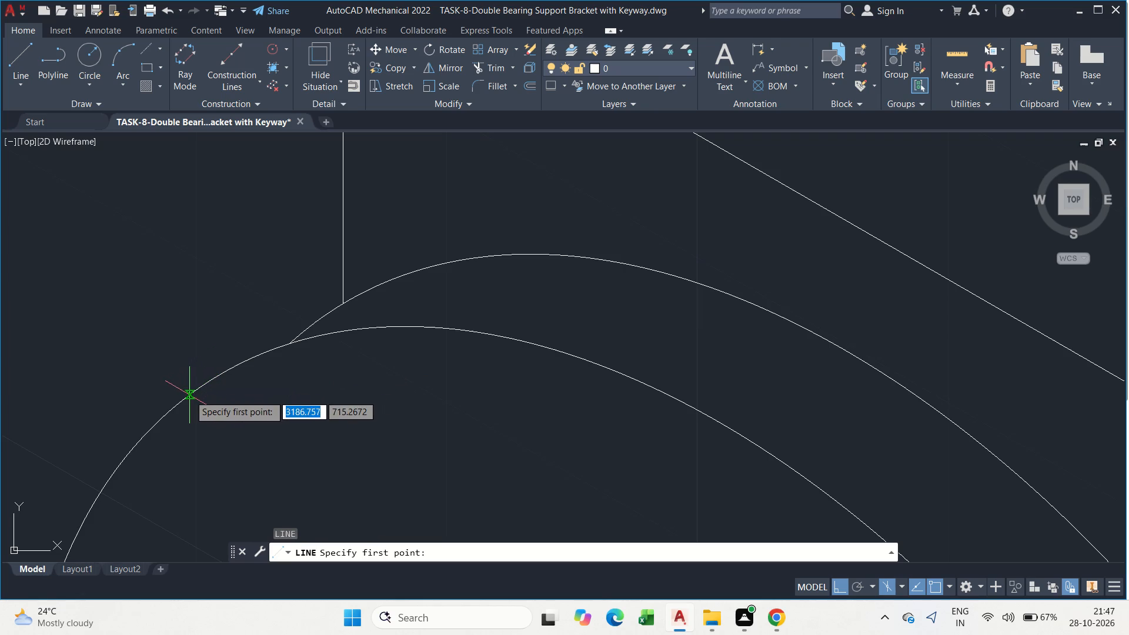
left_click(220, 372)
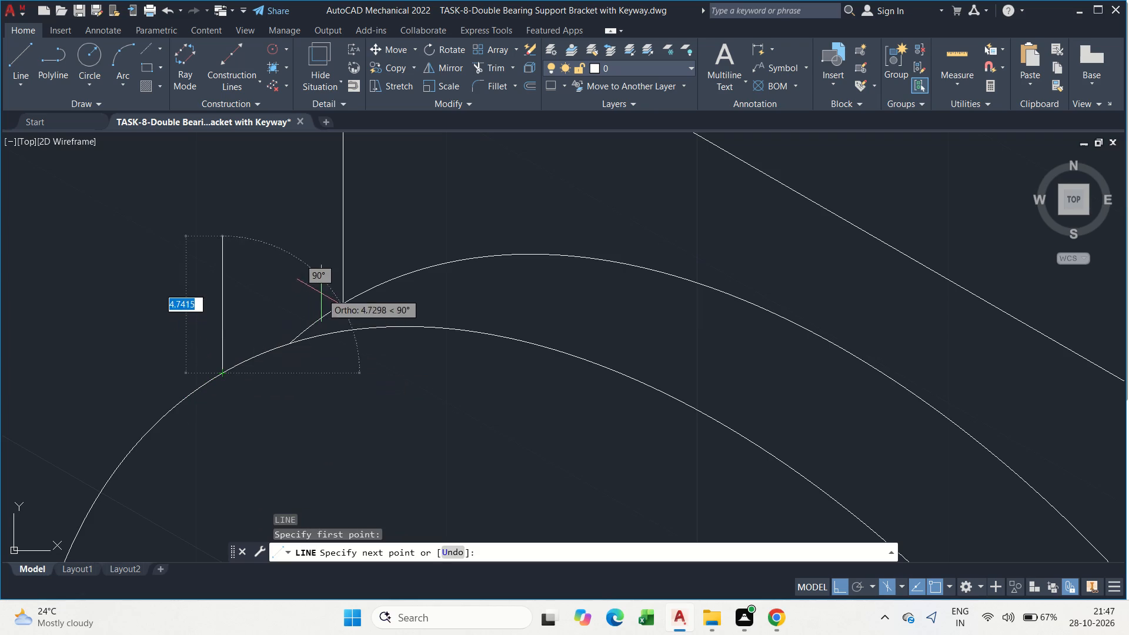
key("F5")
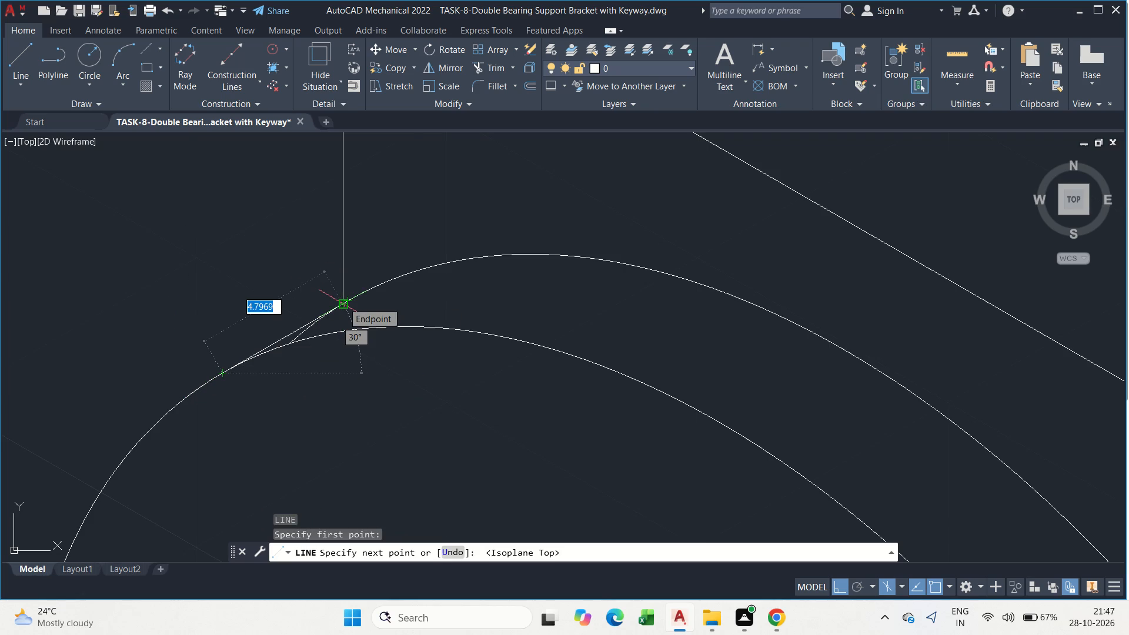
scroll(343, 302, "up", 3)
left_click(343, 302)
key("Escape")
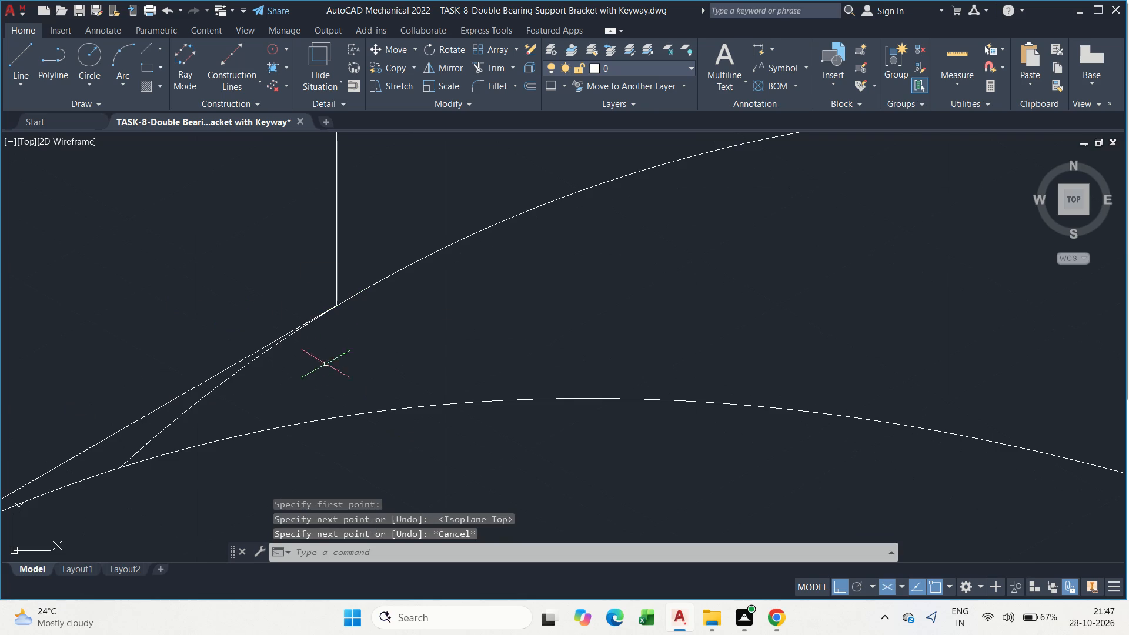
Trim the small boss's rear rim arc below the new 30° line, between the block edge and the front rim.
type("tr")
key("space")
left_click(200, 400)
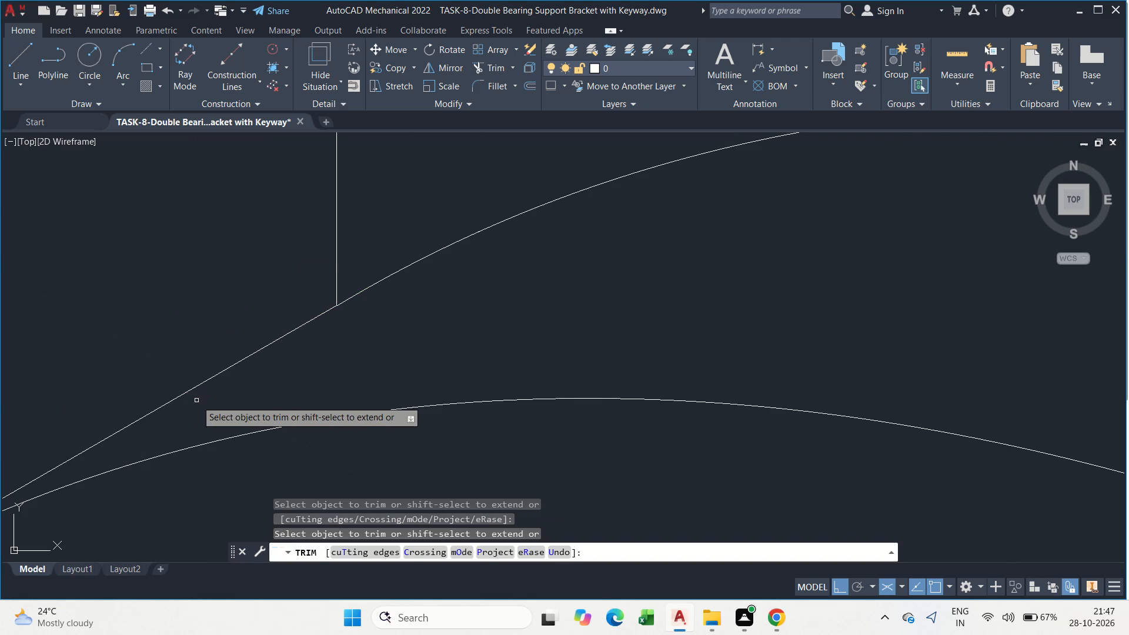
scroll(220, 393, "down", 3)
key("Escape")
Save the drawing.
scroll(397, 340, "down", 3)
key("ctrl+s")
scroll(399, 349, "down", 3)
key("ctrl+s")
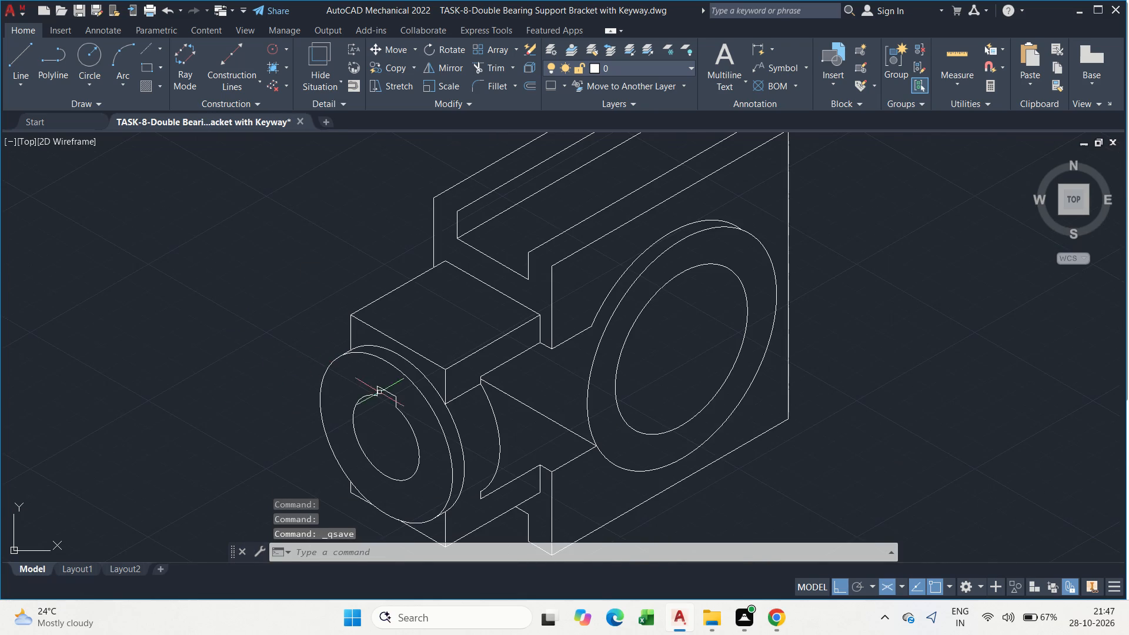
Examine the whole bracket, including the keyed small boss, the block and the large boss, for remaining errors.
middle_click_drag(383, 392, 289, 350)
key("Escape")
middle_click_drag(557, 409, 447, 408)
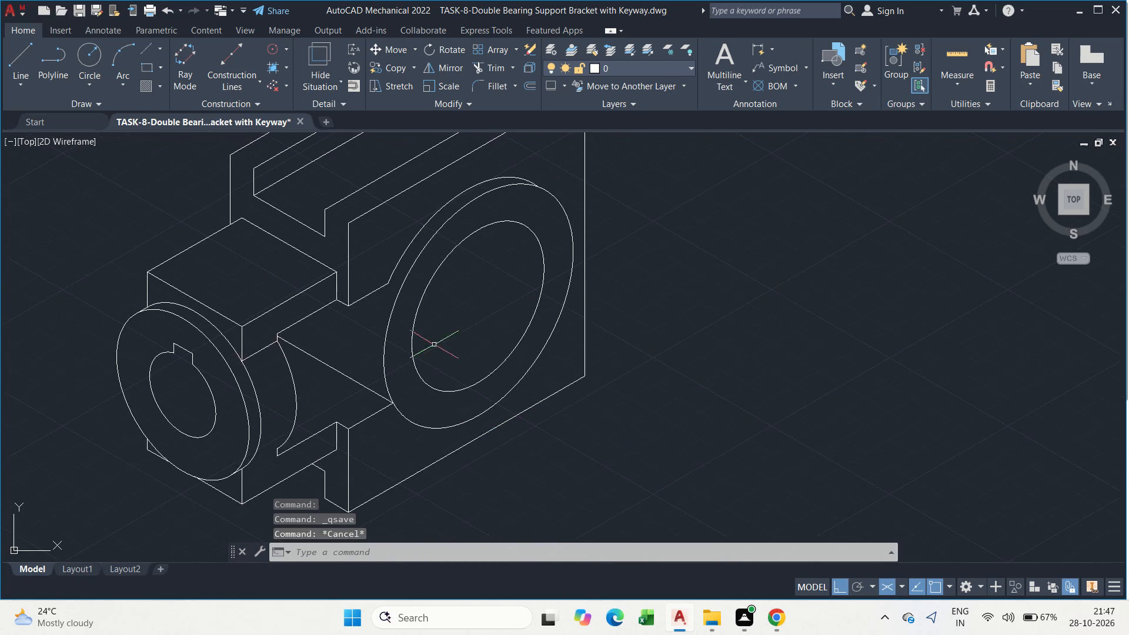
scroll(420, 322, "down", 1)
scroll(446, 200, "up", 1)
middle_click_drag(446, 200, 278, 295)
key("Escape")
middle_click_drag(223, 526, 335, 347)
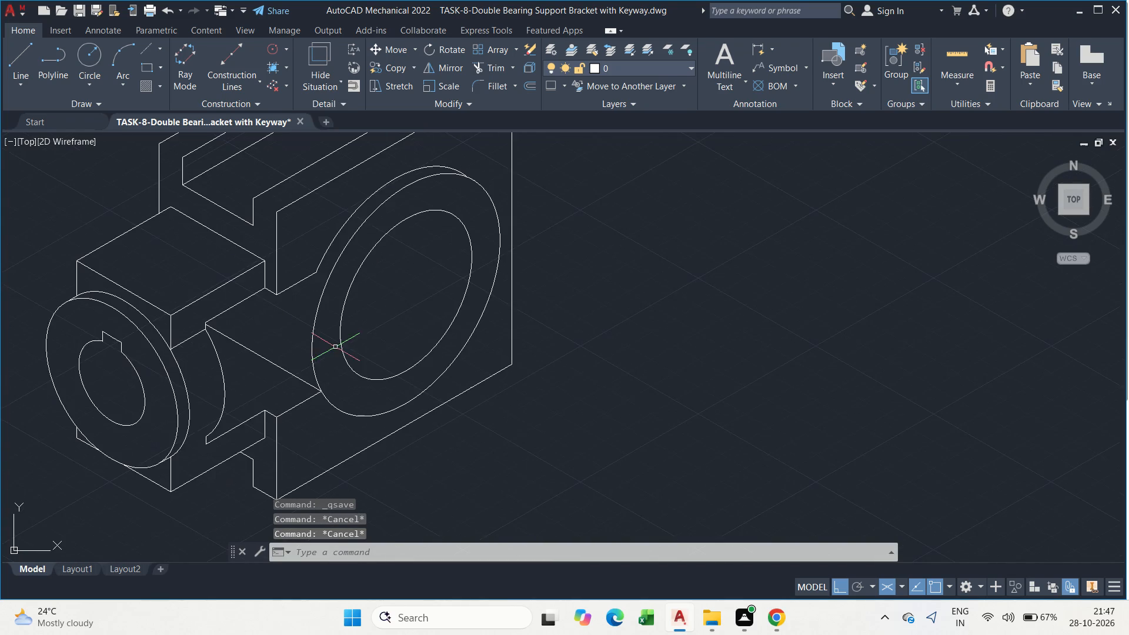
scroll(262, 340, "up", 2)
scroll(258, 333, "down", 3)
middle_click_drag(258, 333, 373, 404)
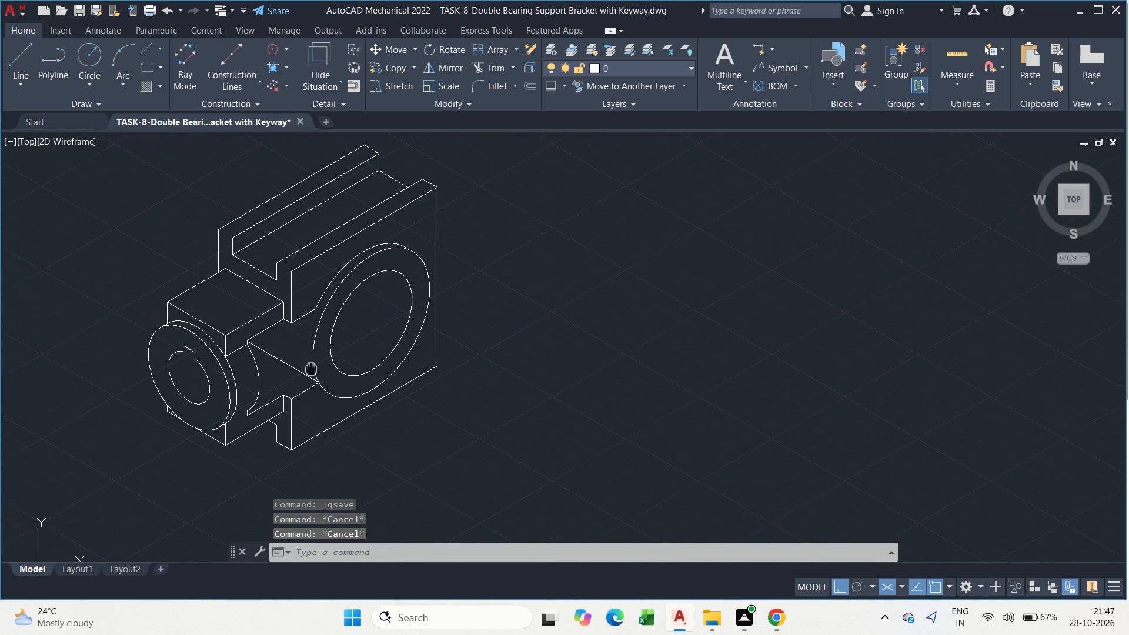
middle_click_drag(373, 404, 472, 393)
scroll(366, 415, "up", 3)
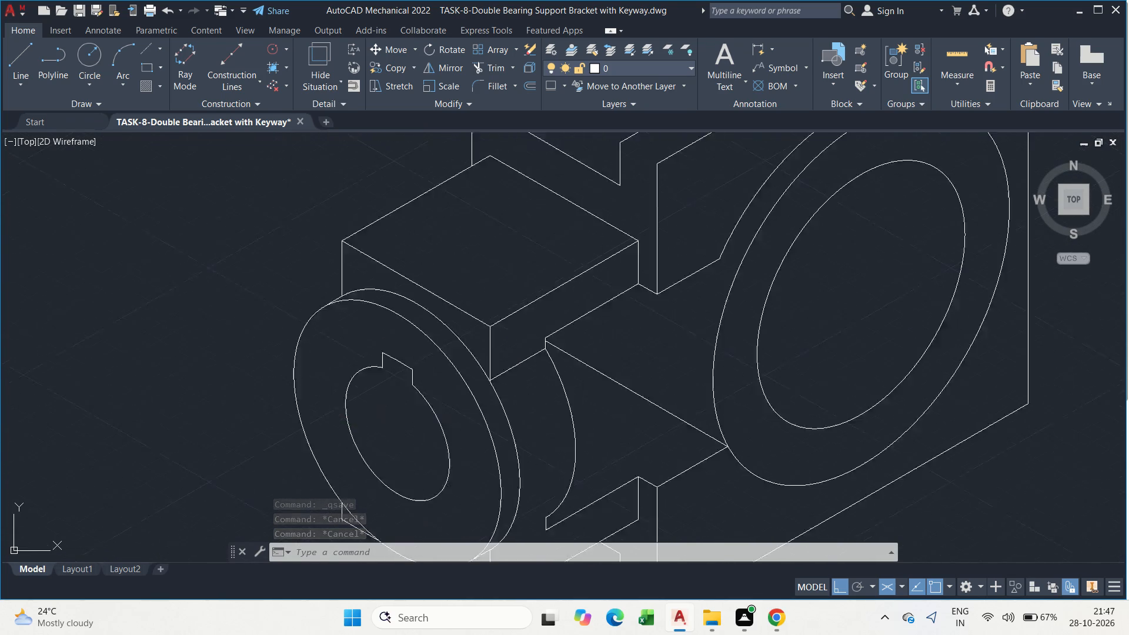
middle_click_drag(366, 415, 401, 336)
scroll(401, 336, "down", 2)
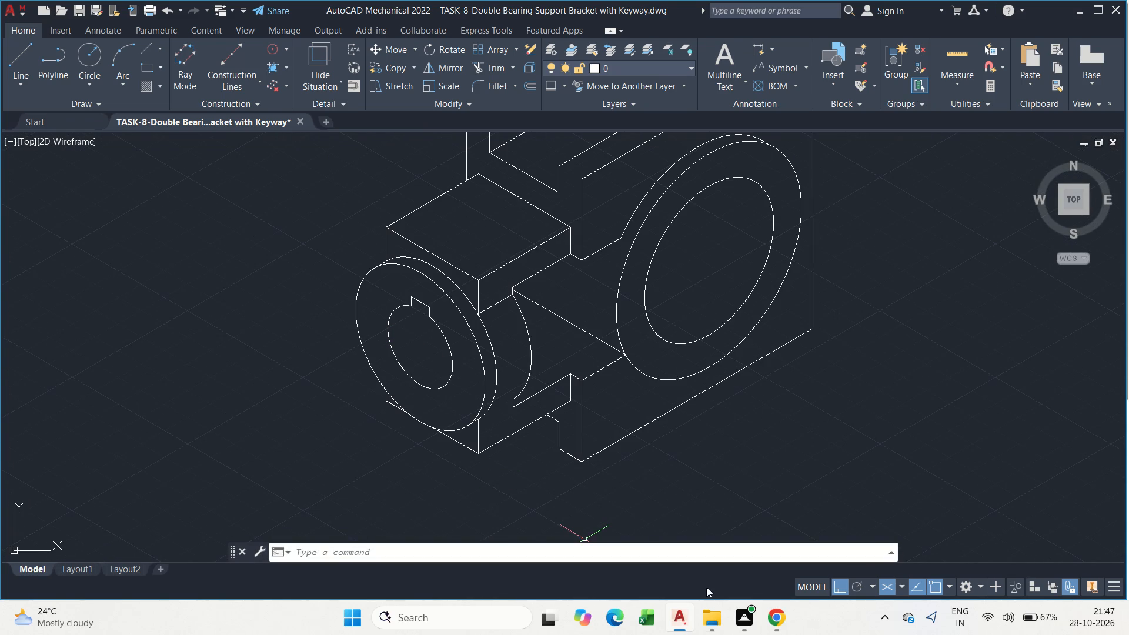
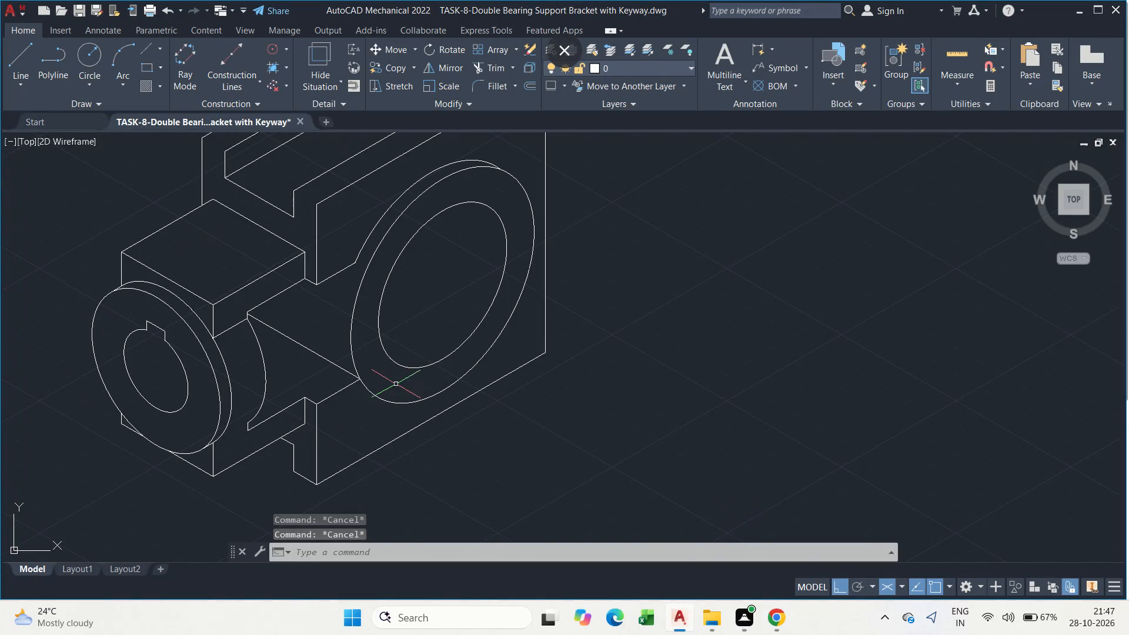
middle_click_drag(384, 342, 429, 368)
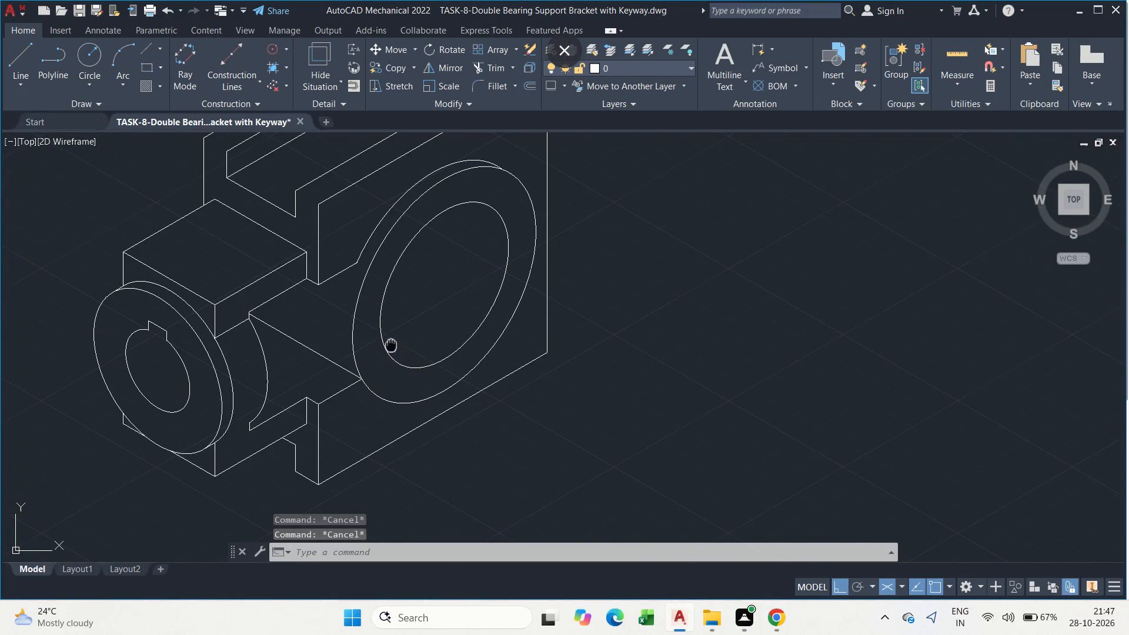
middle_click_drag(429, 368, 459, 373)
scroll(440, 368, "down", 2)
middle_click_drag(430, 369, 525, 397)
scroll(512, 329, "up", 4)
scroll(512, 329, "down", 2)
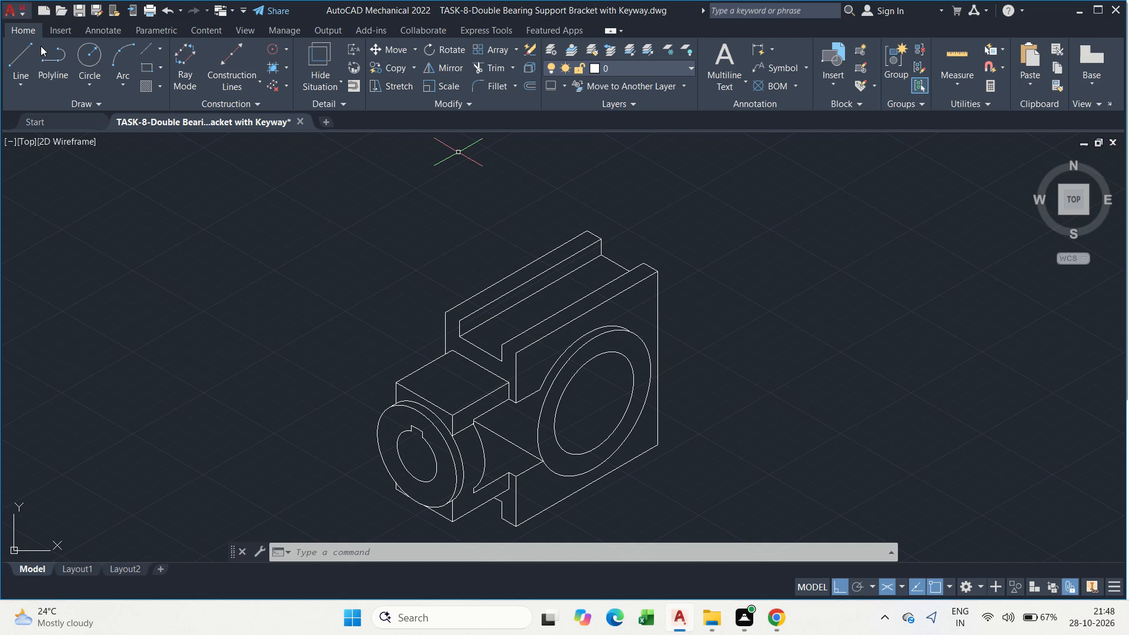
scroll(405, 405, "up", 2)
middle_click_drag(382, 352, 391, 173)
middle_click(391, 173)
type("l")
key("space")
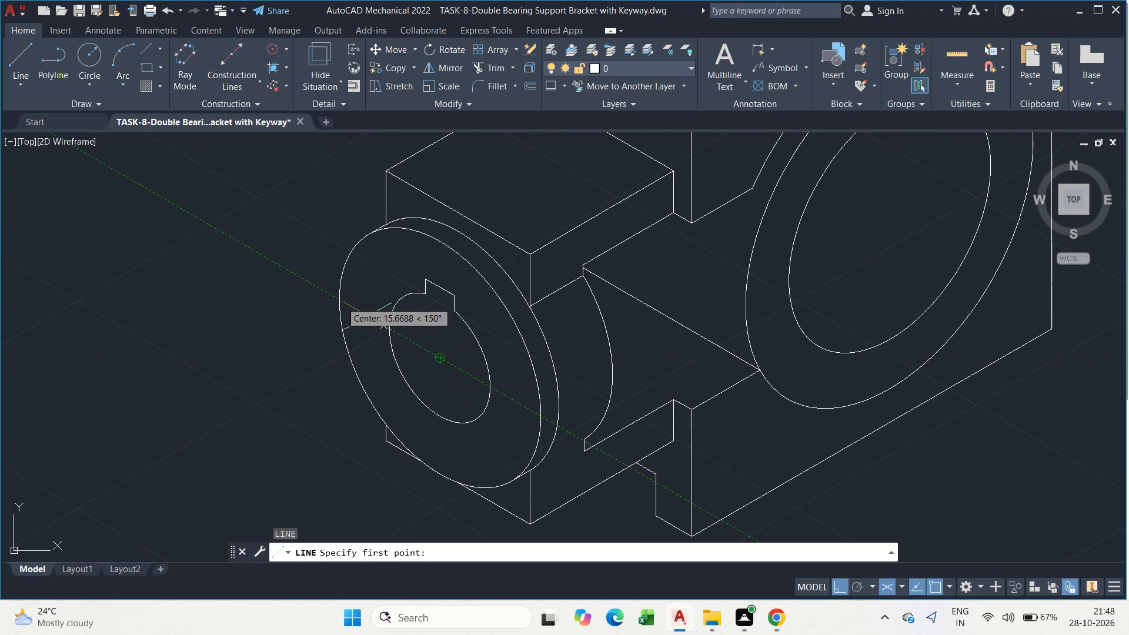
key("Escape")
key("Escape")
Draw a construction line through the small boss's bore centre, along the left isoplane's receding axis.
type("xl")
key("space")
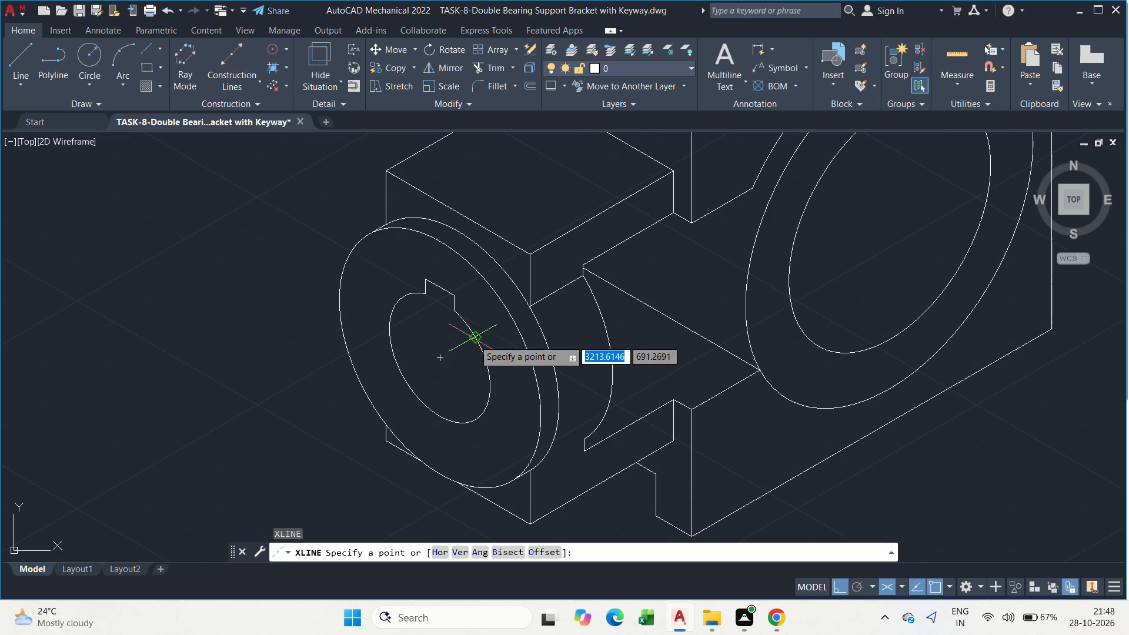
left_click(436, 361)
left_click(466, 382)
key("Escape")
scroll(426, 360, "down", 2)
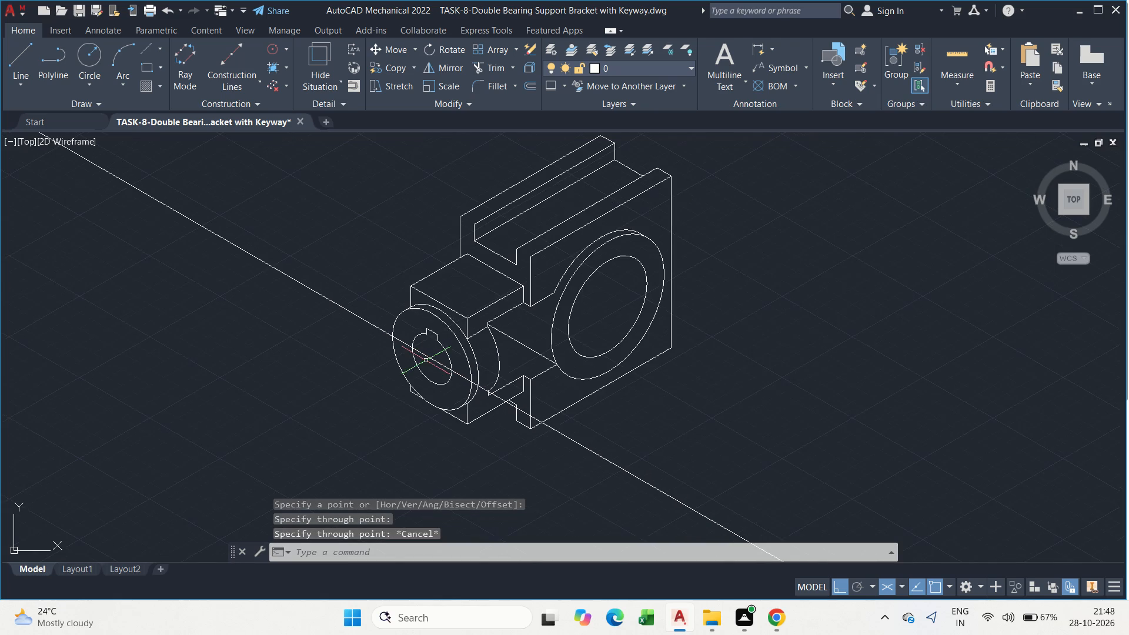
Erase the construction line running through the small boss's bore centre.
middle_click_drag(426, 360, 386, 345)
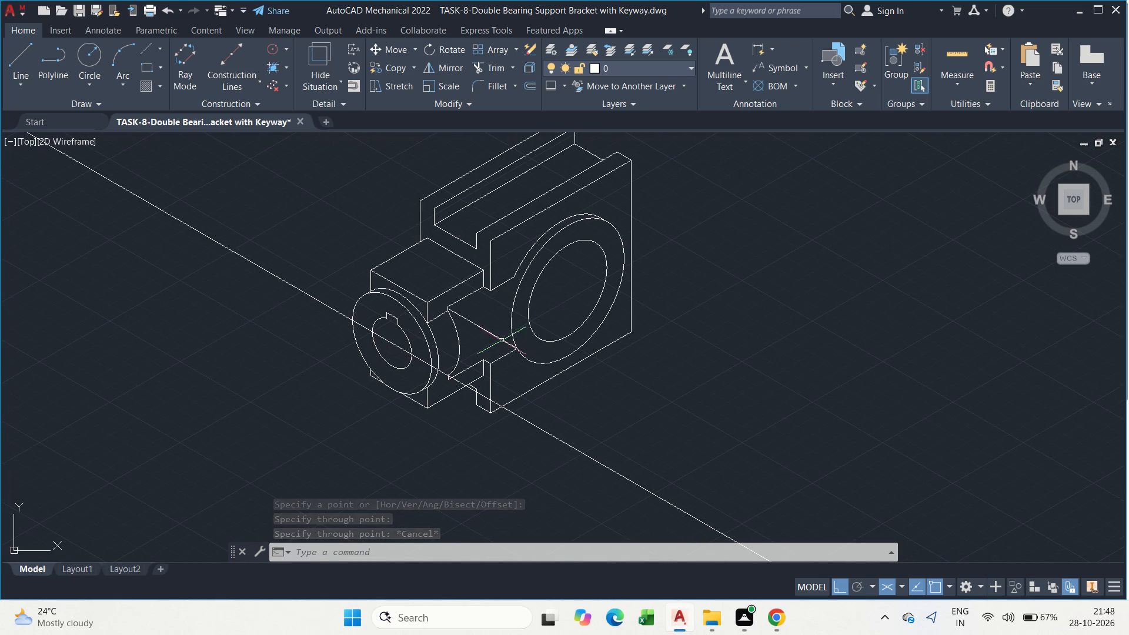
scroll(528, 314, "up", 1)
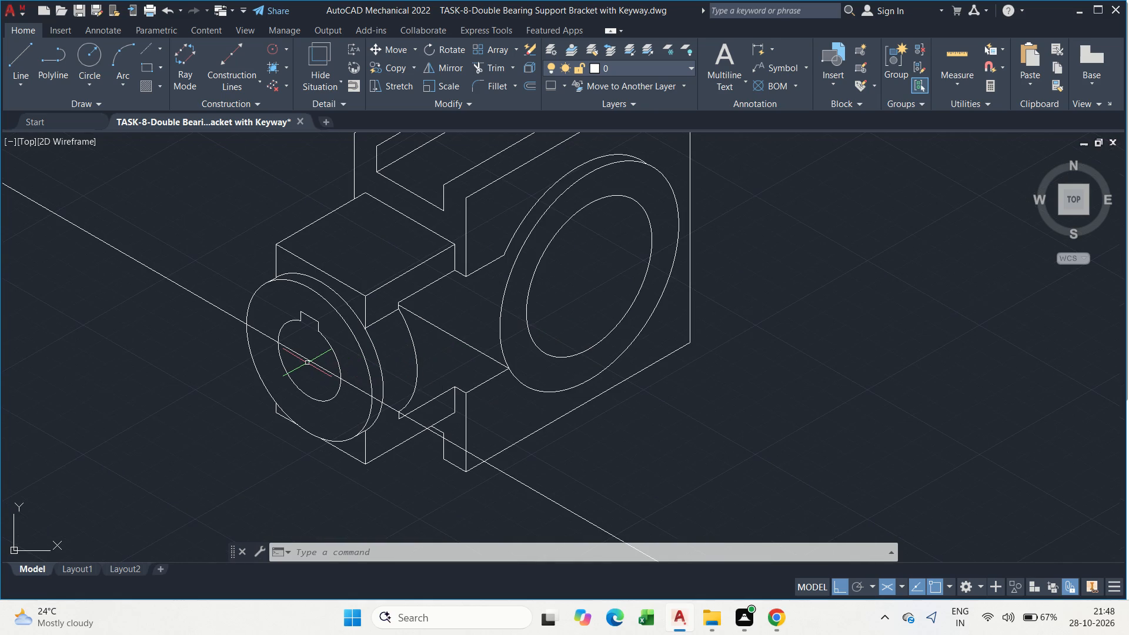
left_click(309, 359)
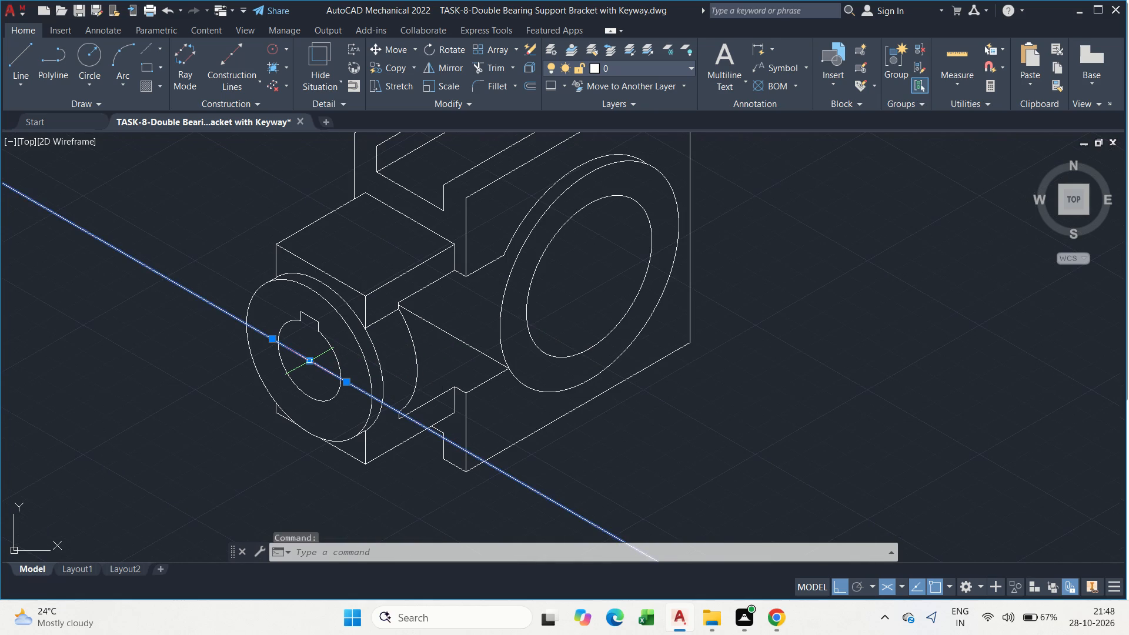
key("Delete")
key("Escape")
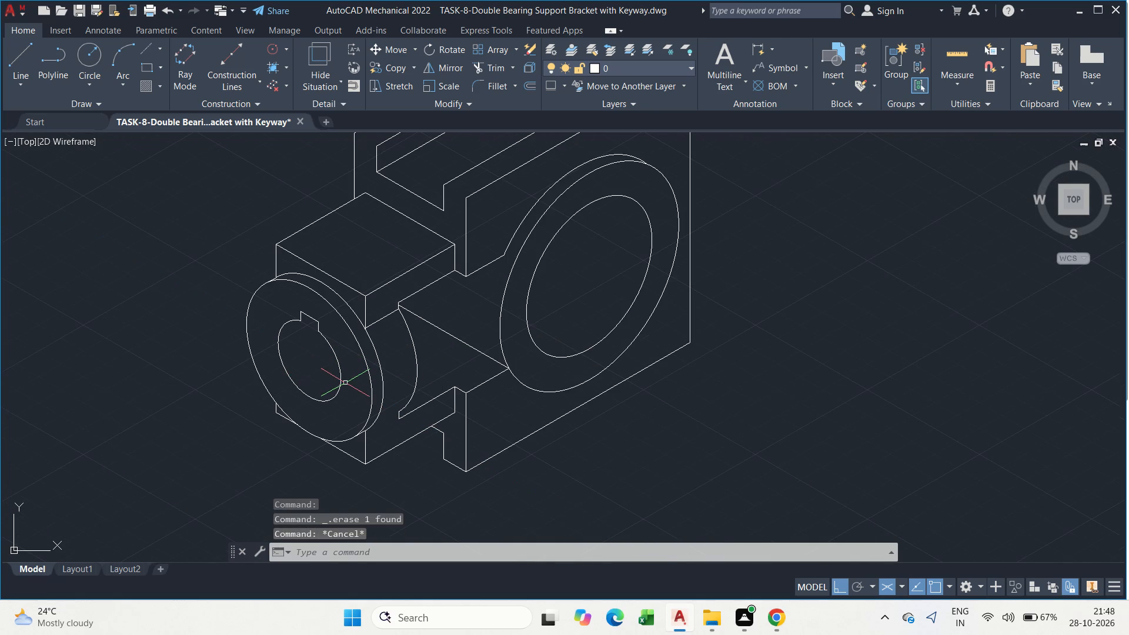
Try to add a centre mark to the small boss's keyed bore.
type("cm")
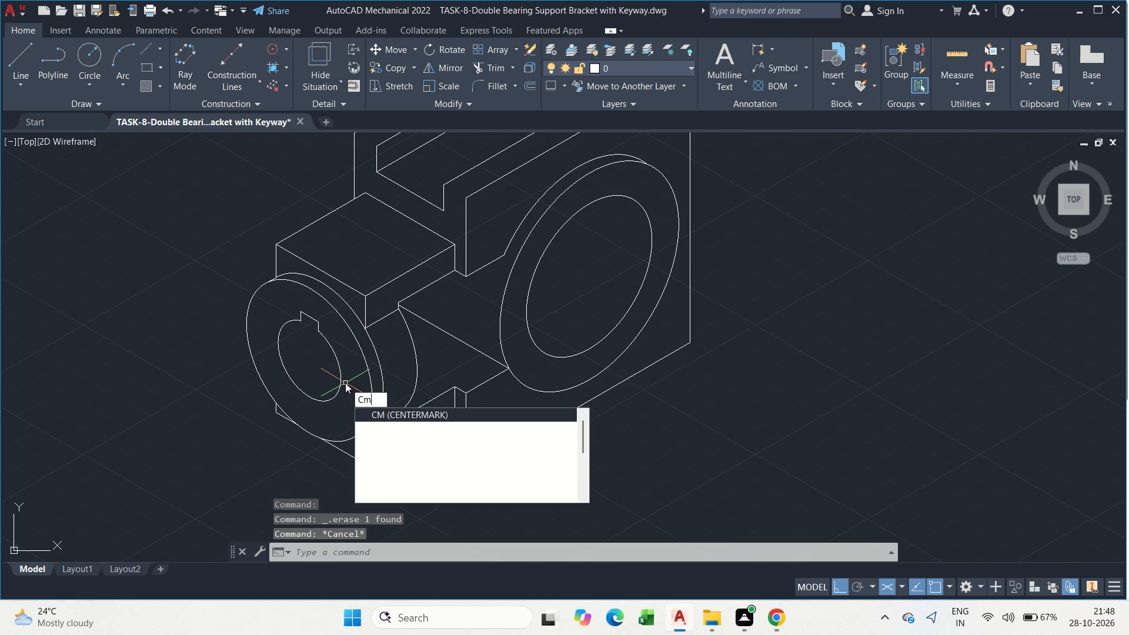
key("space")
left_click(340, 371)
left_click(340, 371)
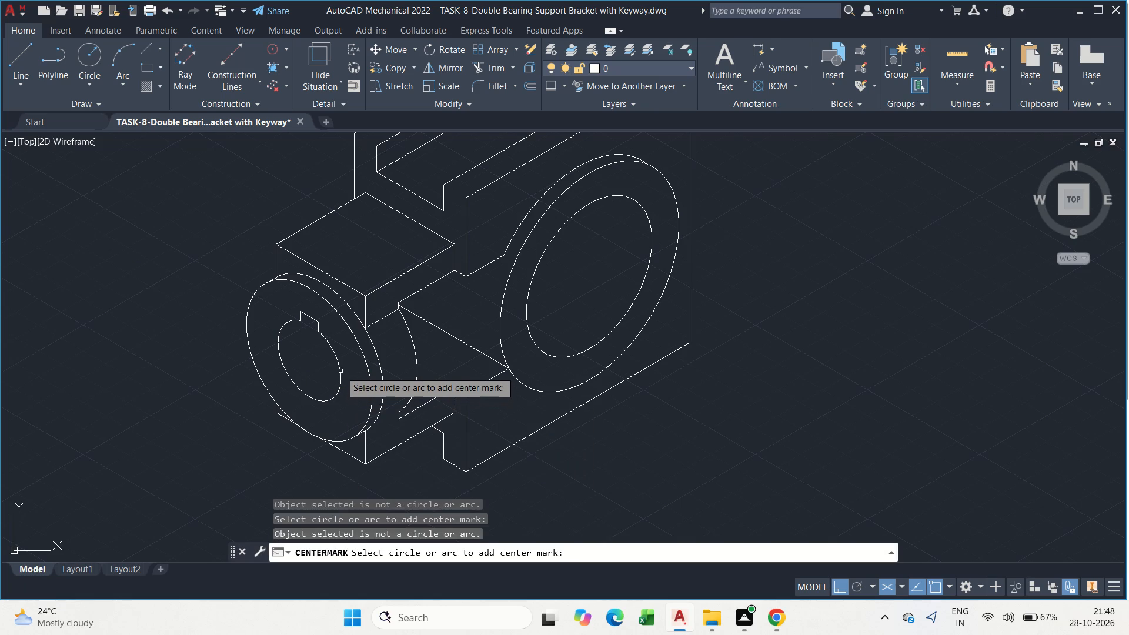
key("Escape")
Draw a 330° line through the small boss's bore centre, from outside the front rim to just past its opposite side.
scroll(337, 369, "up", 3)
middle_click(323, 369)
scroll(323, 369, "down", 2)
type("l")
key("space")
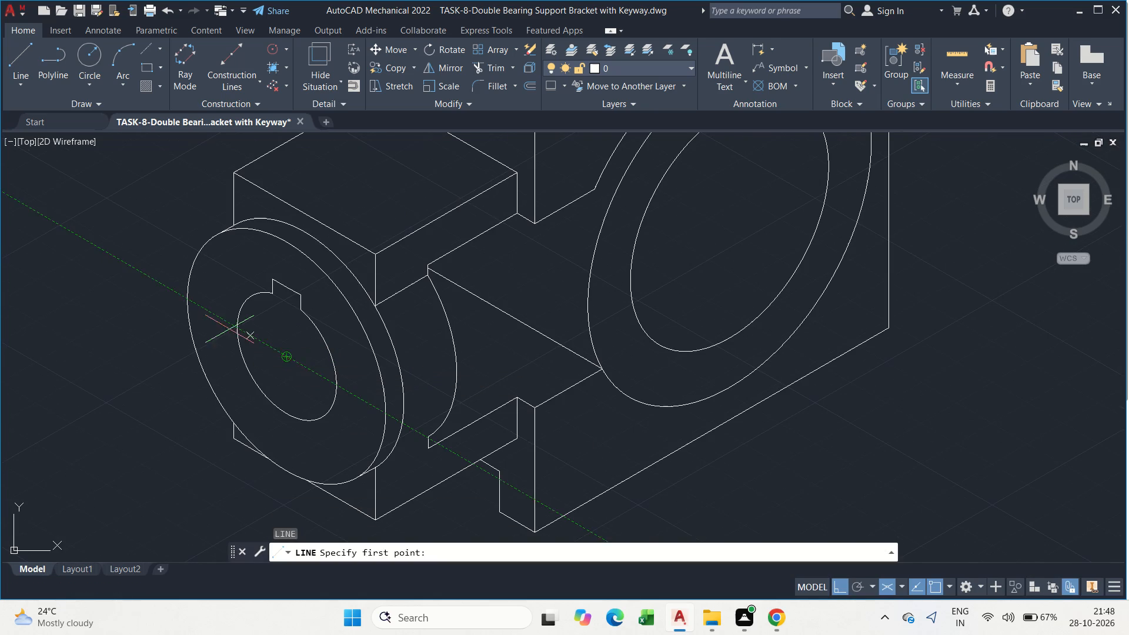
left_click_drag(162, 280, 173, 290)
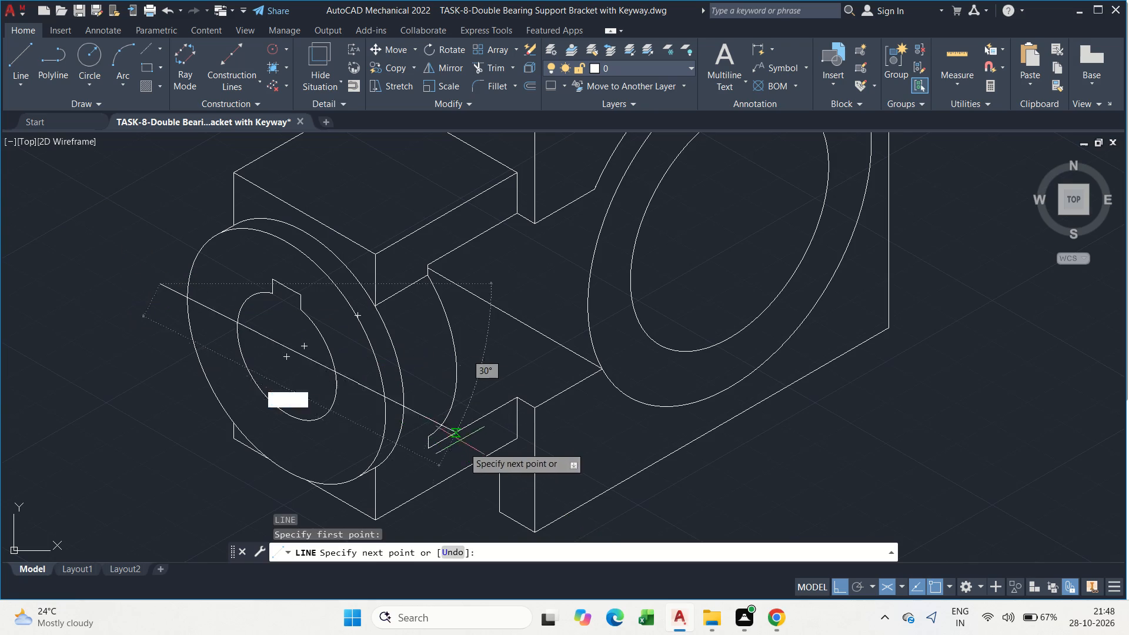
scroll(409, 425, "up", 3)
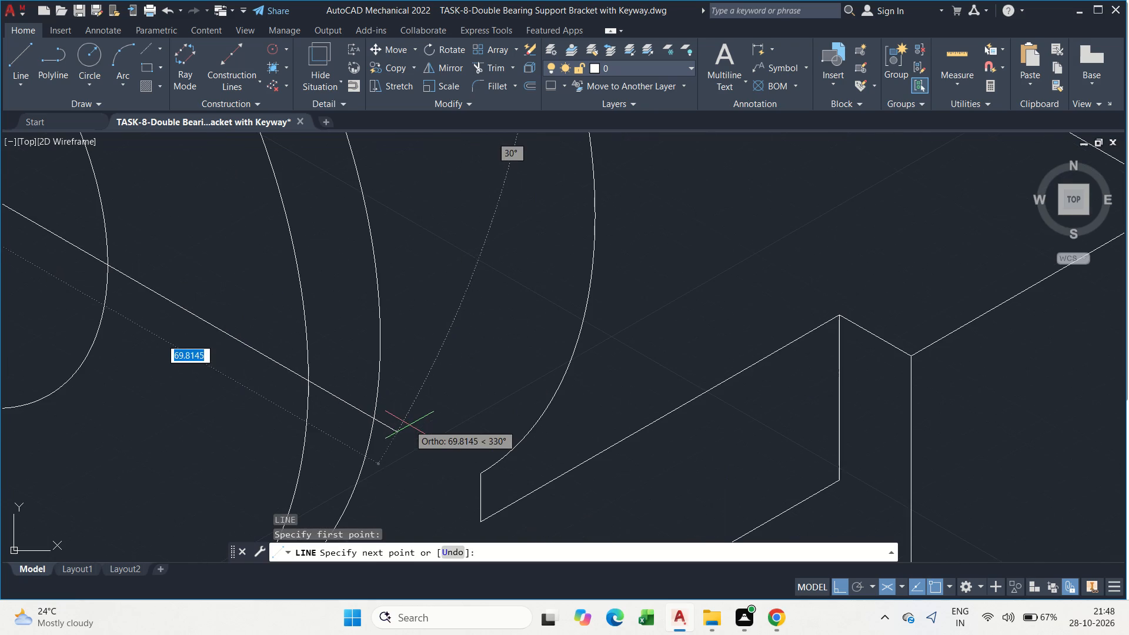
left_click(355, 406)
key("Escape")
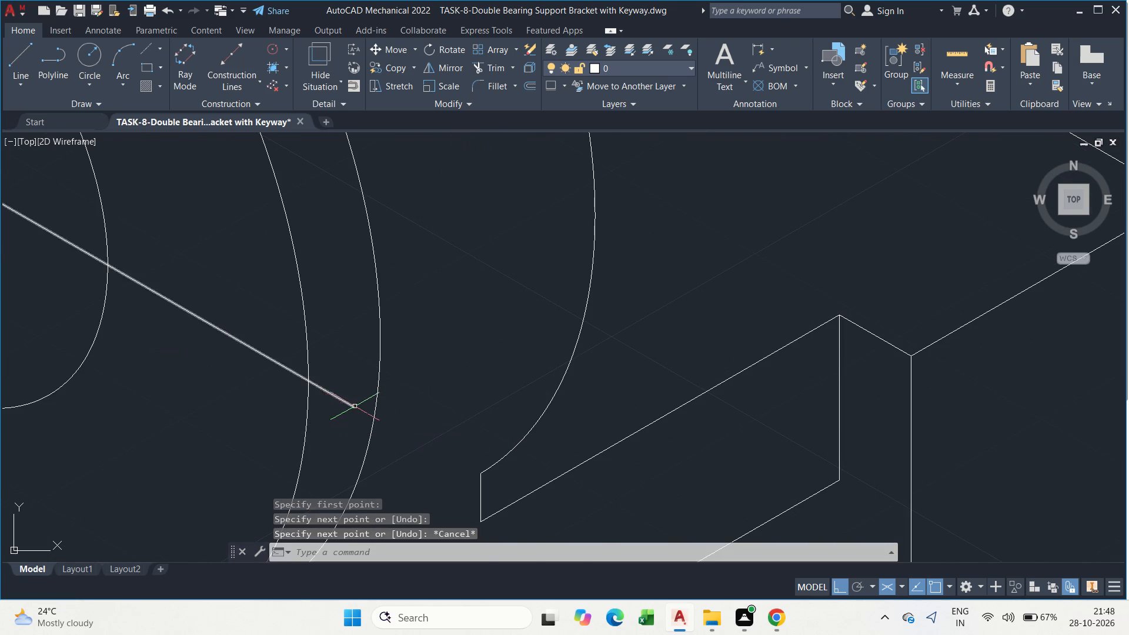
Draw a vertical line on the right isoplane through the small boss's bore centre, from below the boss to just above its front rim.
scroll(300, 410, "down", 2)
middle_click_drag(262, 406, 368, 387)
scroll(367, 386, "down", 1)
type("l")
key("space")
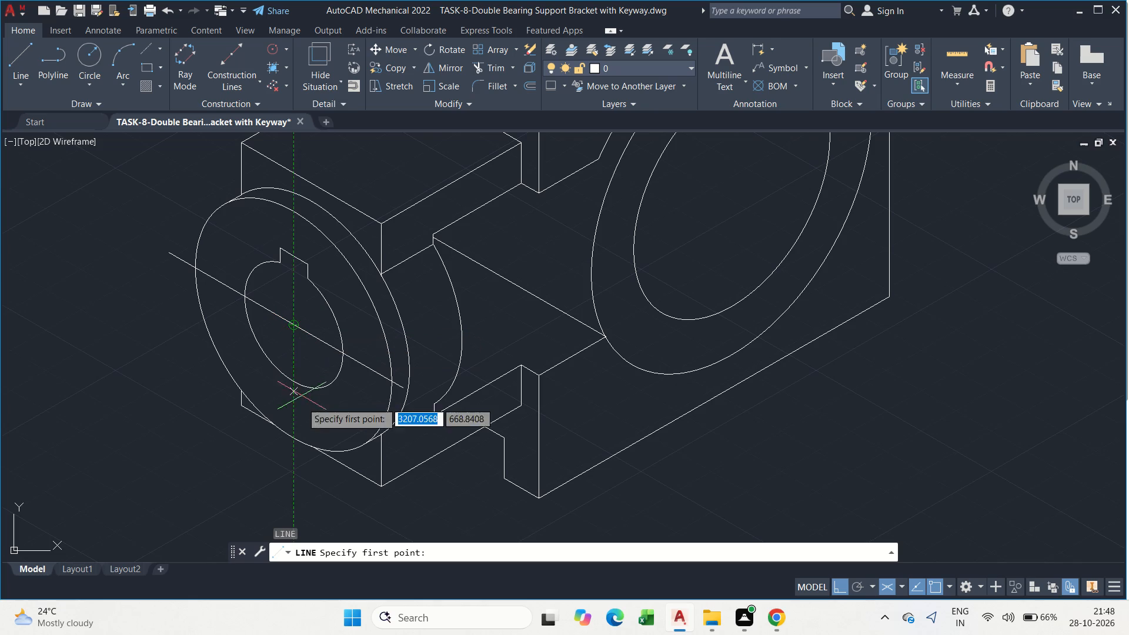
left_click(298, 473)
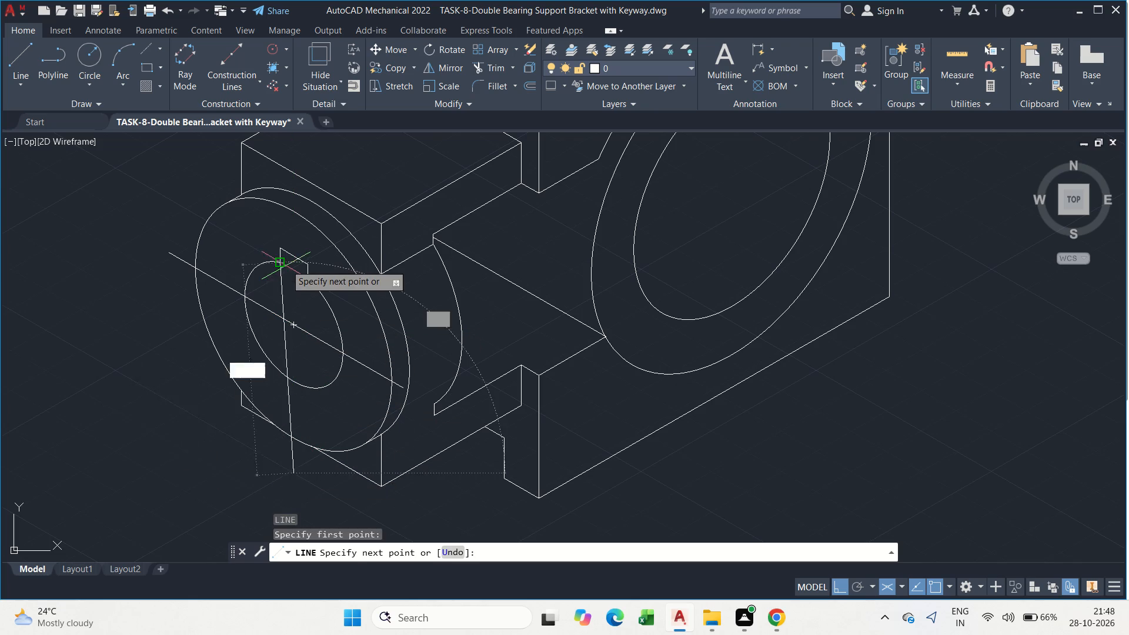
key("F5")
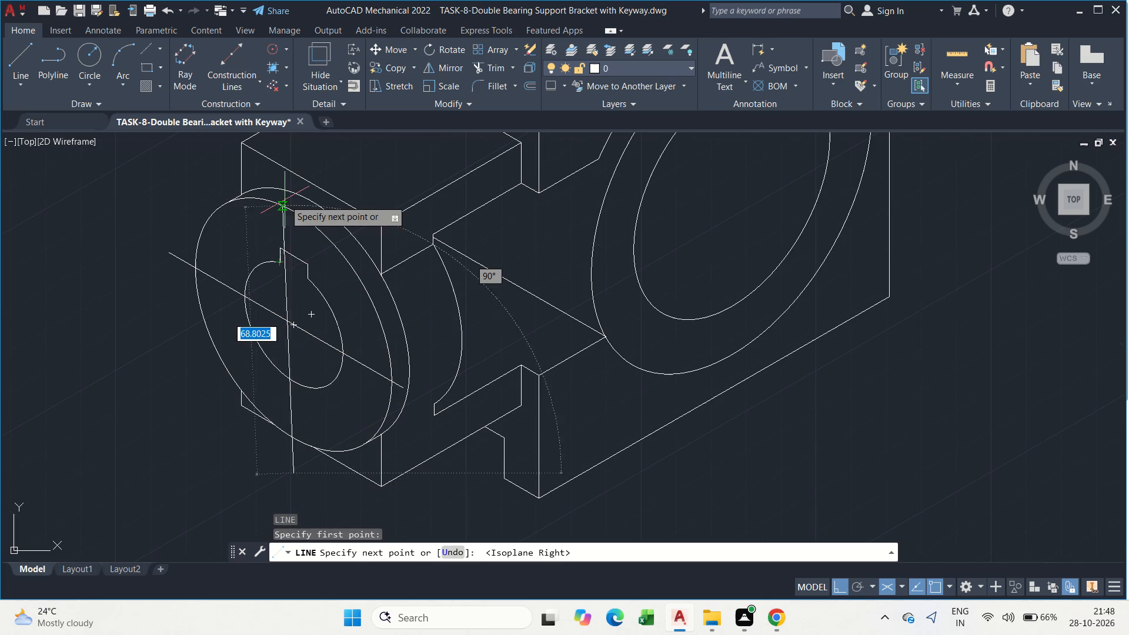
scroll(285, 200, "up", 3)
left_click(314, 215)
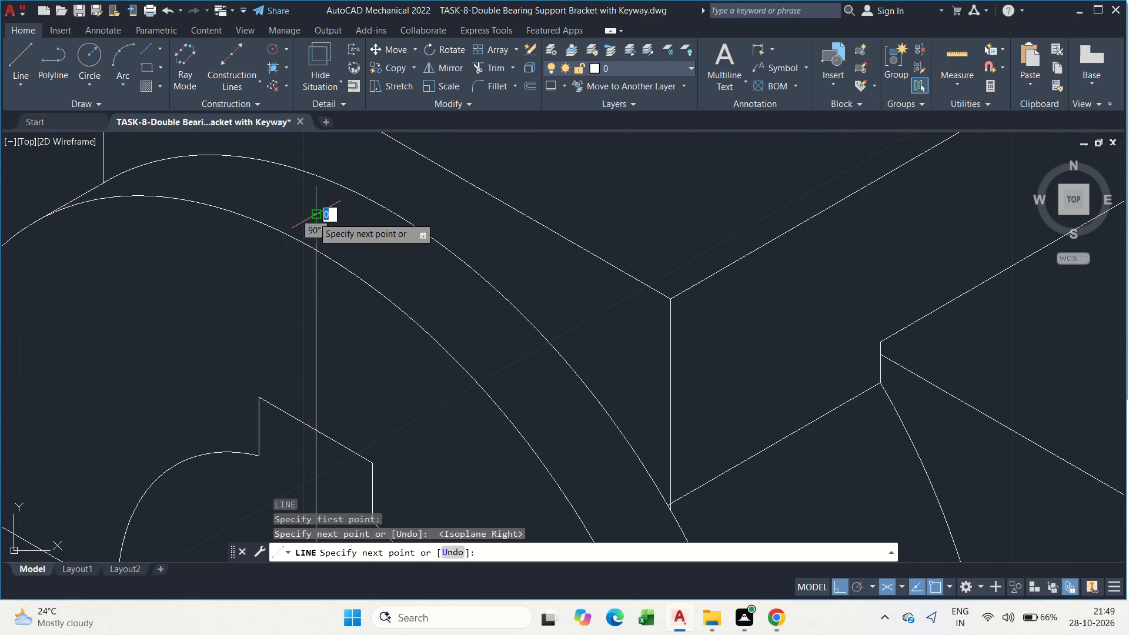
key("Escape")
scroll(328, 343, "down", 2)
middle_click_drag(329, 360, 422, 208)
scroll(422, 208, "down", 1)
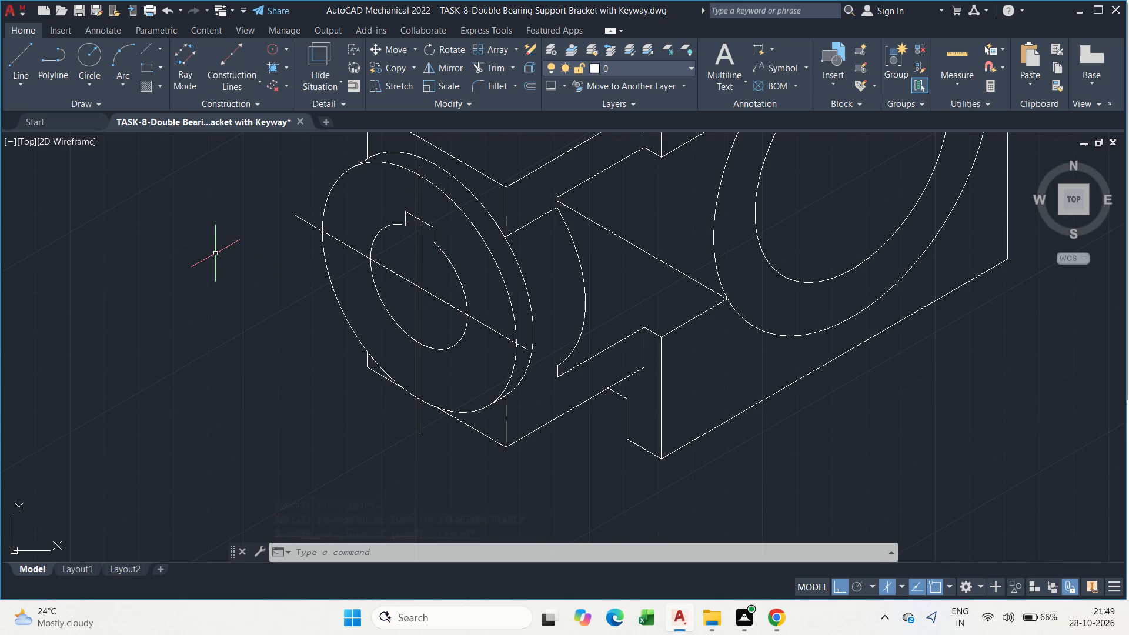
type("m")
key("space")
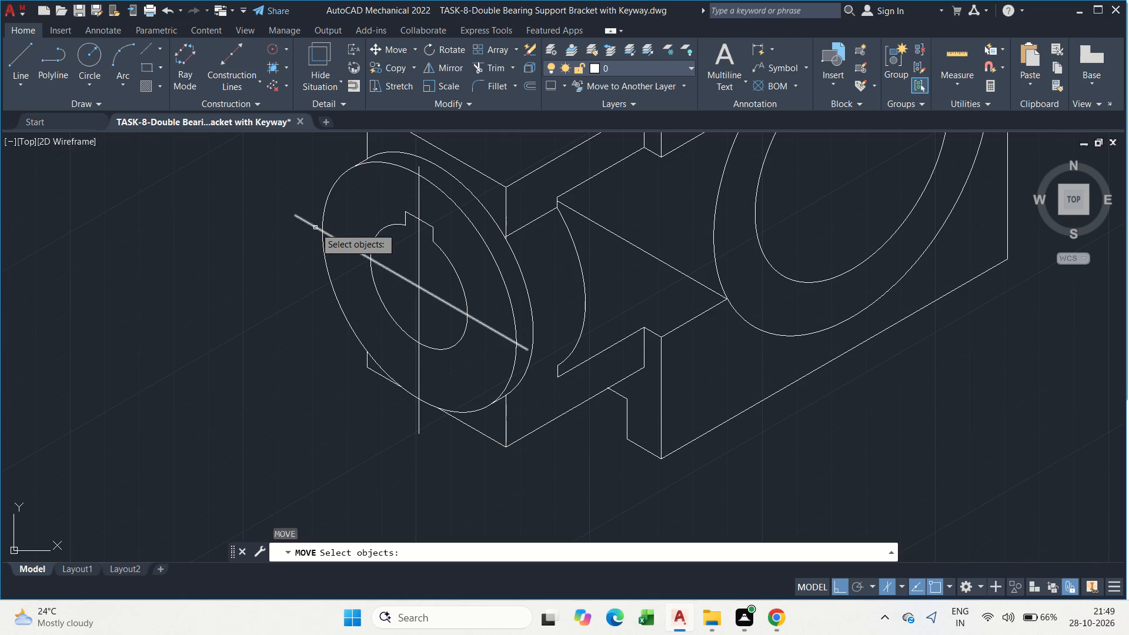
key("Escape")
Set the linetype of the small boss's two crossing centre lines to AM_ISO08W050x2.
left_click(302, 246)
left_click(283, 202)
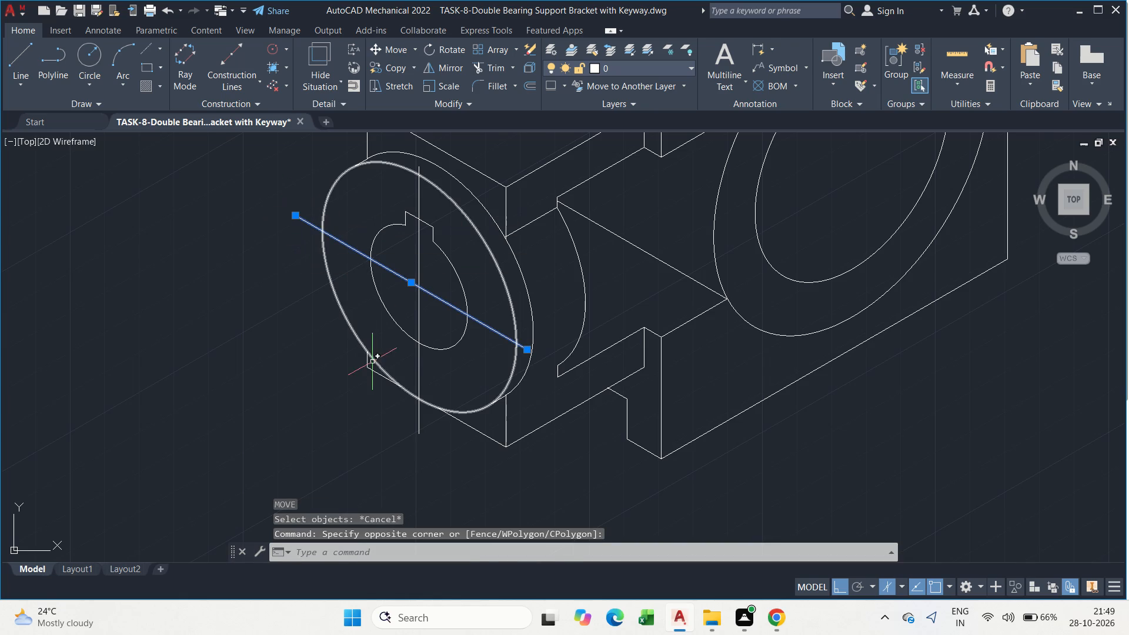
left_click(418, 446, "shift")
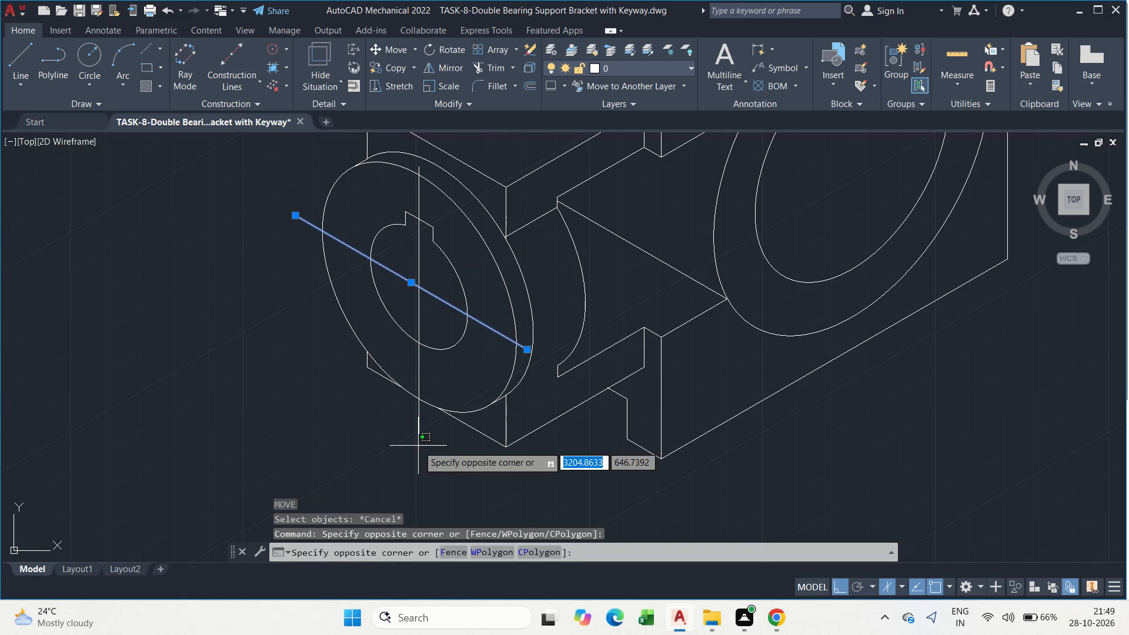
left_click(396, 413, "shift")
left_click_drag(427, 447, 418, 440, "shift")
left_click(407, 429, "shift")
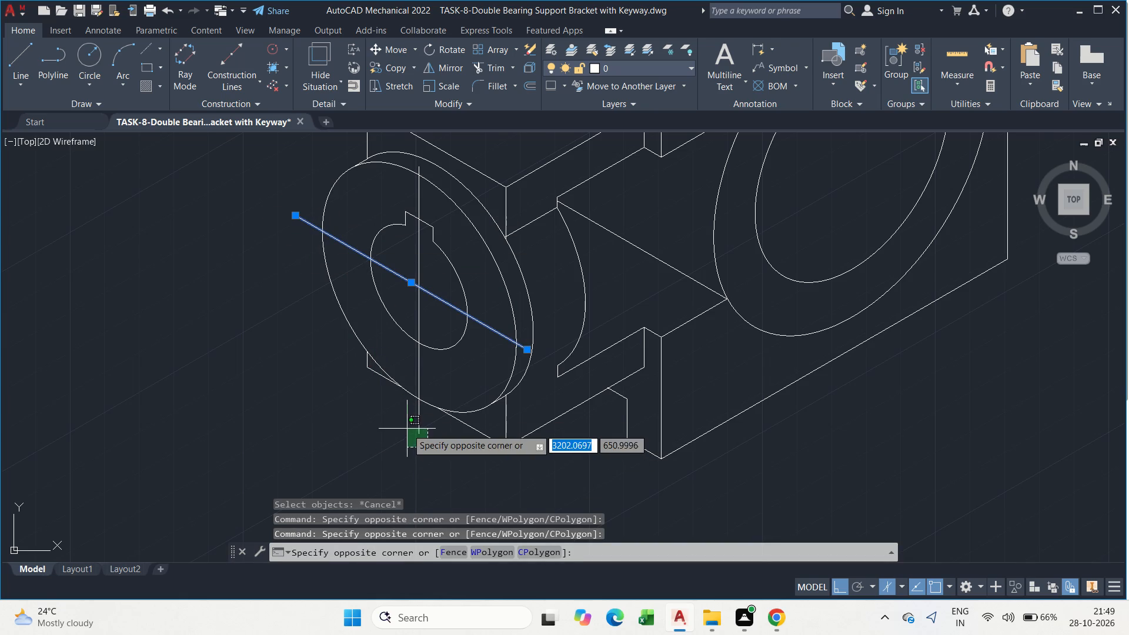
left_click_drag(427, 451, 412, 439, "shift")
left_click(398, 422, "shift")
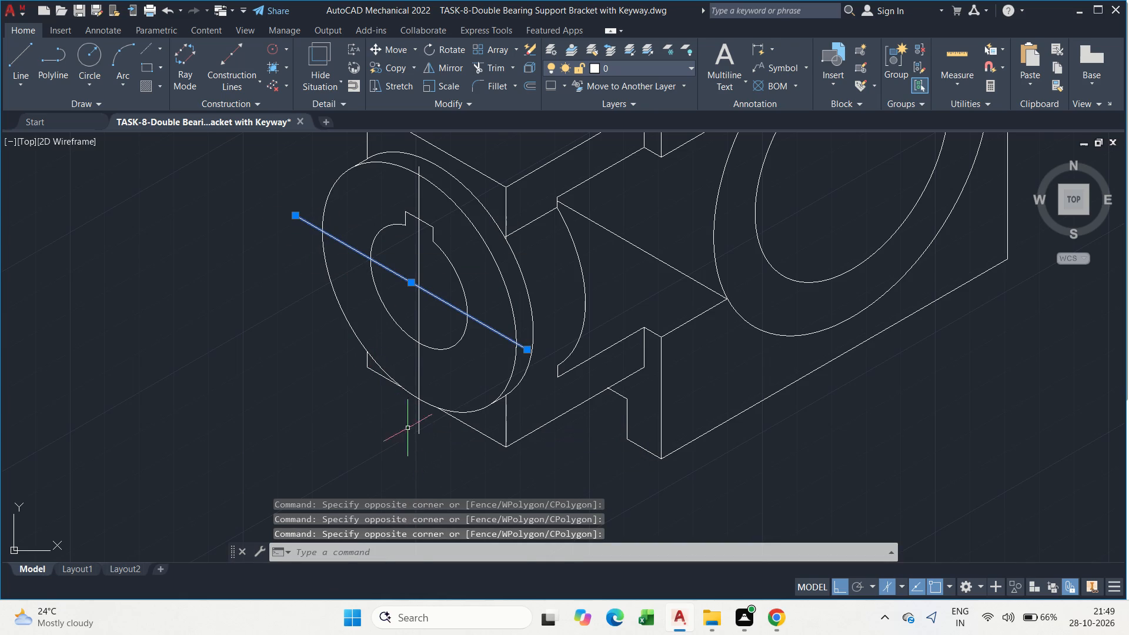
left_click(436, 447)
left_click(406, 426)
right_click(270, 288)
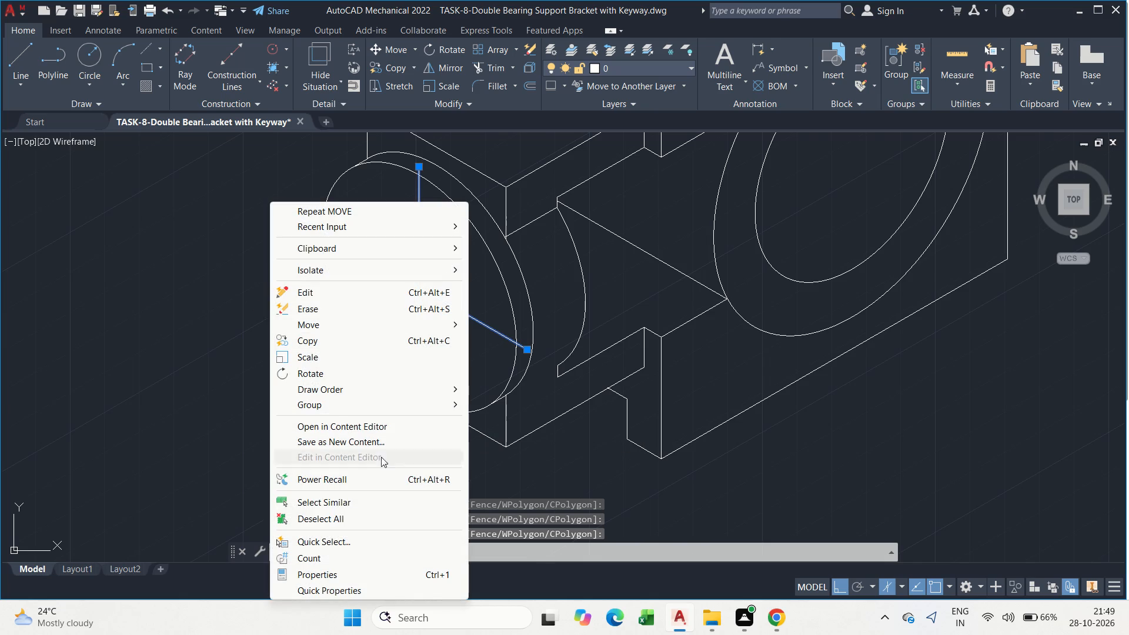
left_click(346, 572)
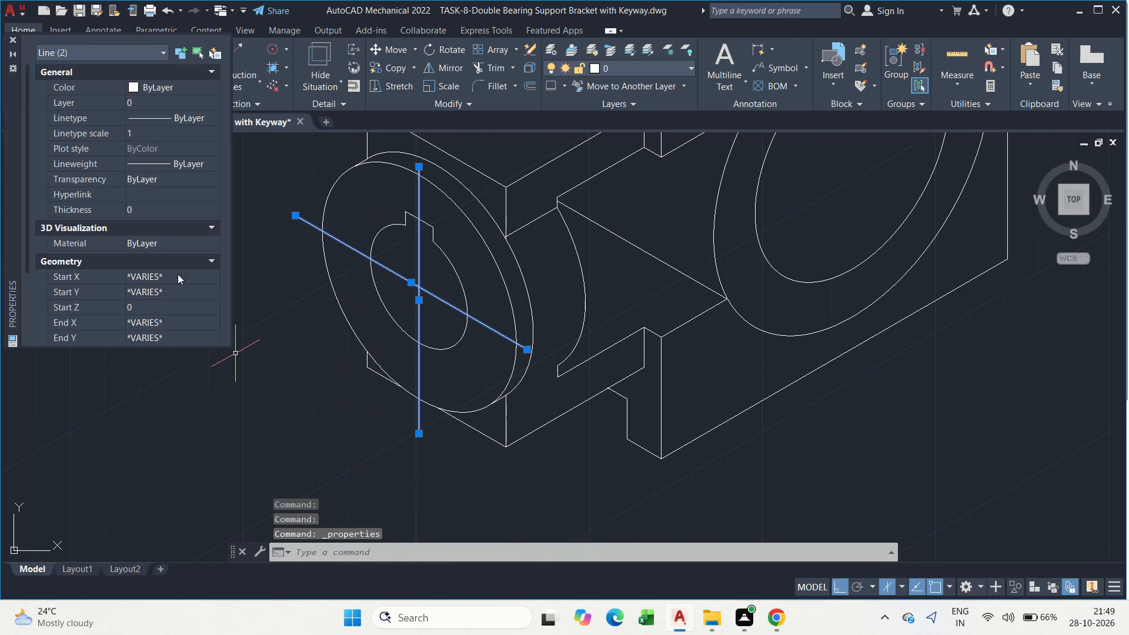
double_click(178, 118)
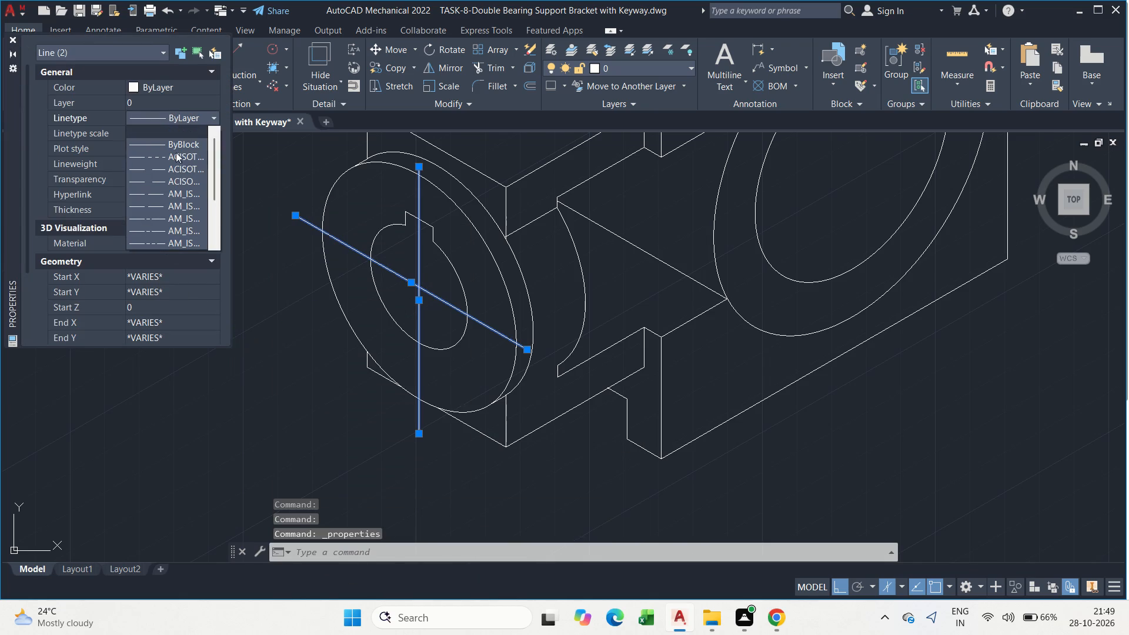
left_click(173, 230)
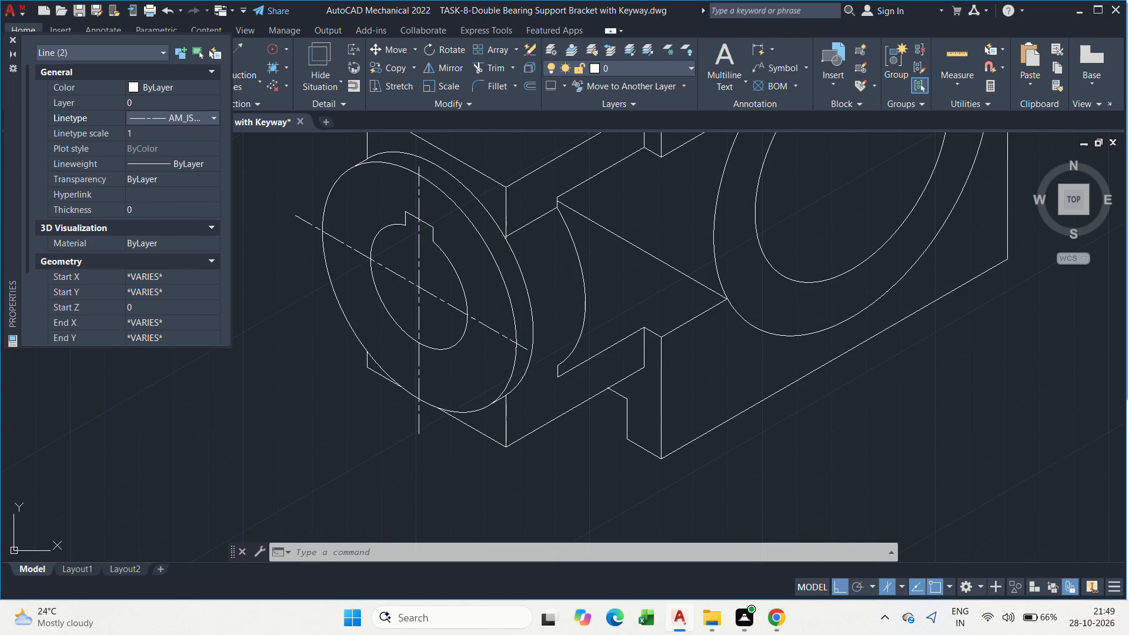
key("Escape")
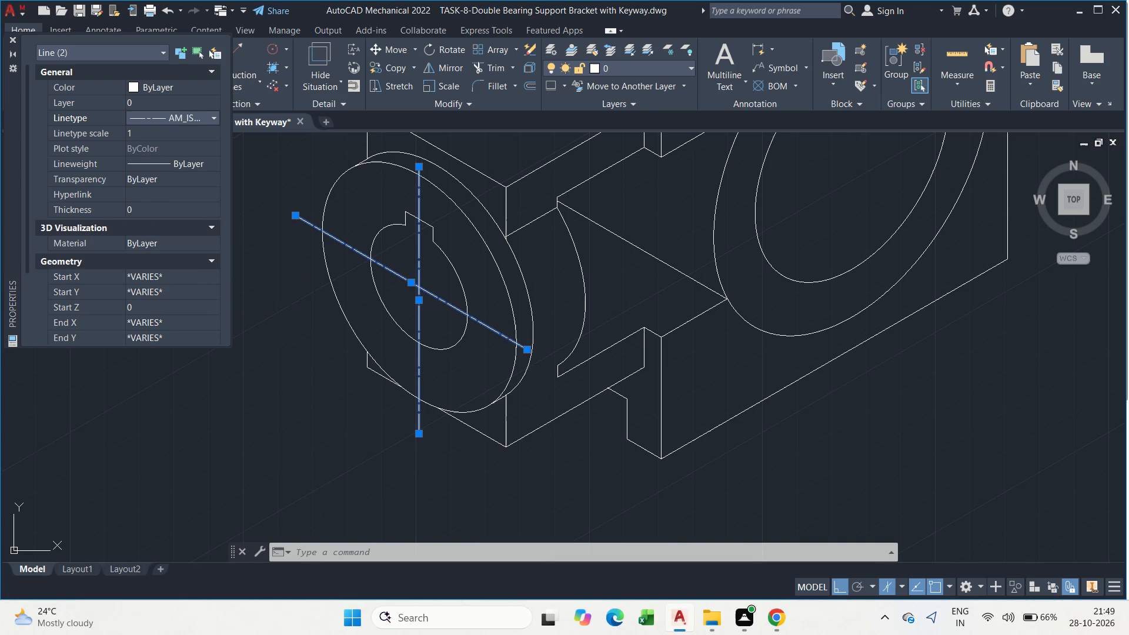
Examine the dashed centre lines on the small boss up close and against the whole bracket.
scroll(355, 266, "up", 4)
middle_click_drag(287, 222, 192, 243)
scroll(192, 243, "down", 2)
scroll(449, 395, "down", 3)
middle_click_drag(482, 402, 365, 329)
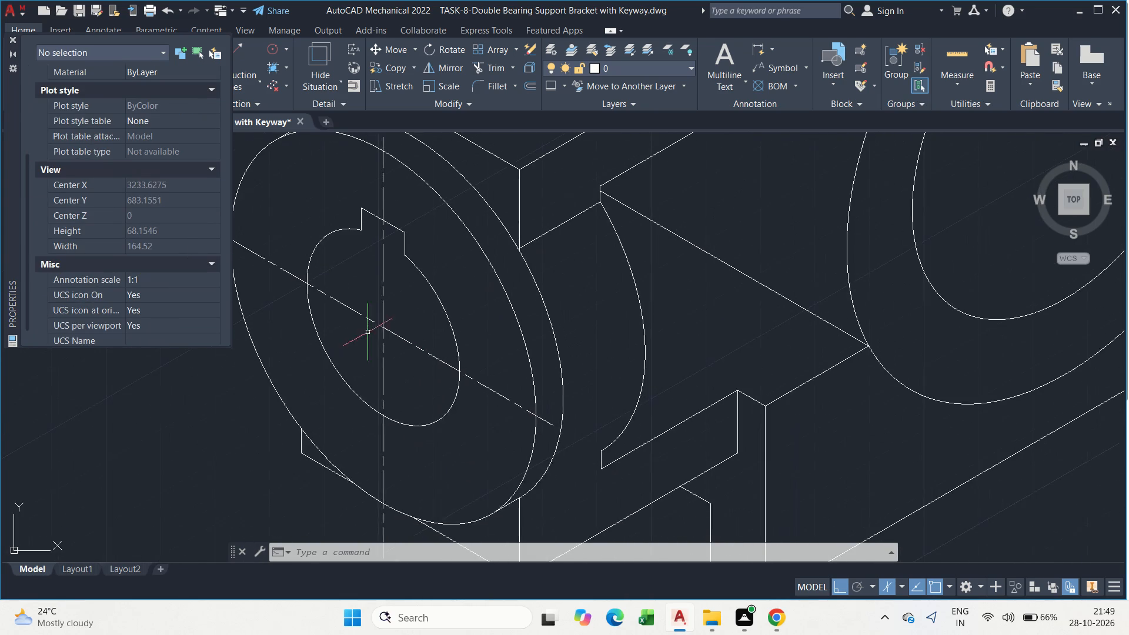
scroll(435, 352, "up", 2)
scroll(425, 348, "down", 1)
middle_click_drag(425, 348, 428, 371)
key("Escape")
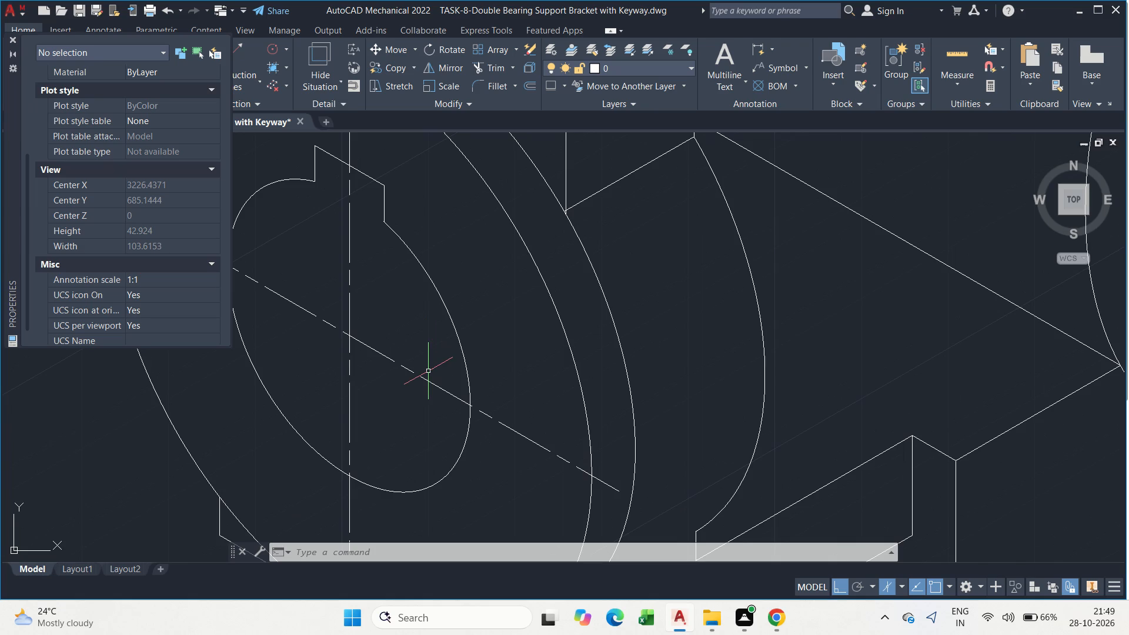
scroll(428, 371, "down", 4)
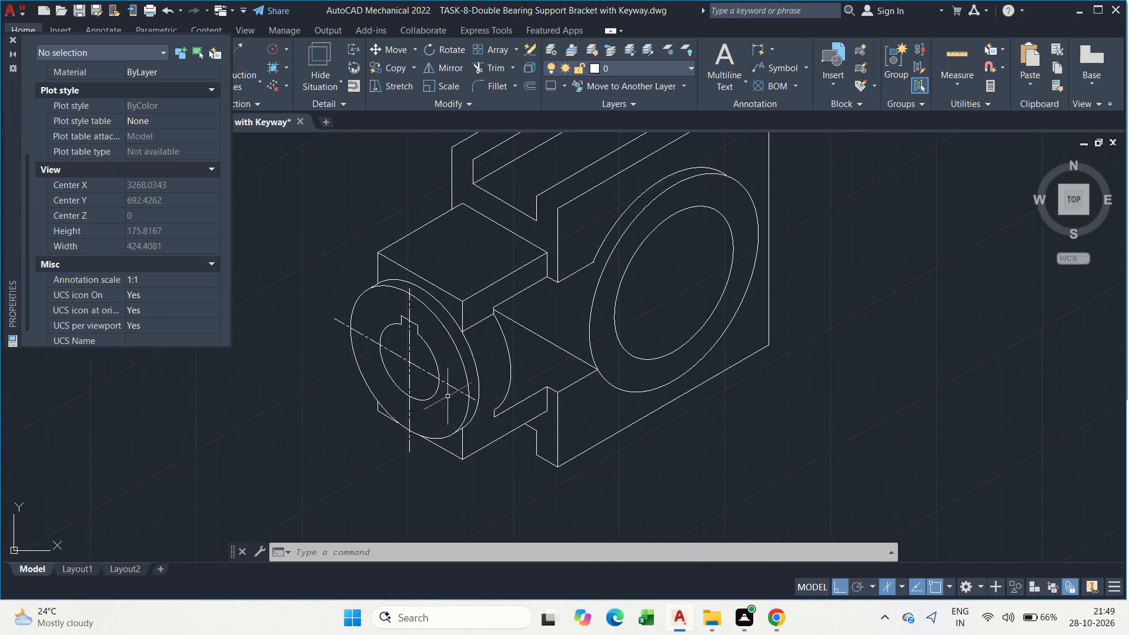
middle_click_drag(473, 413, 364, 408)
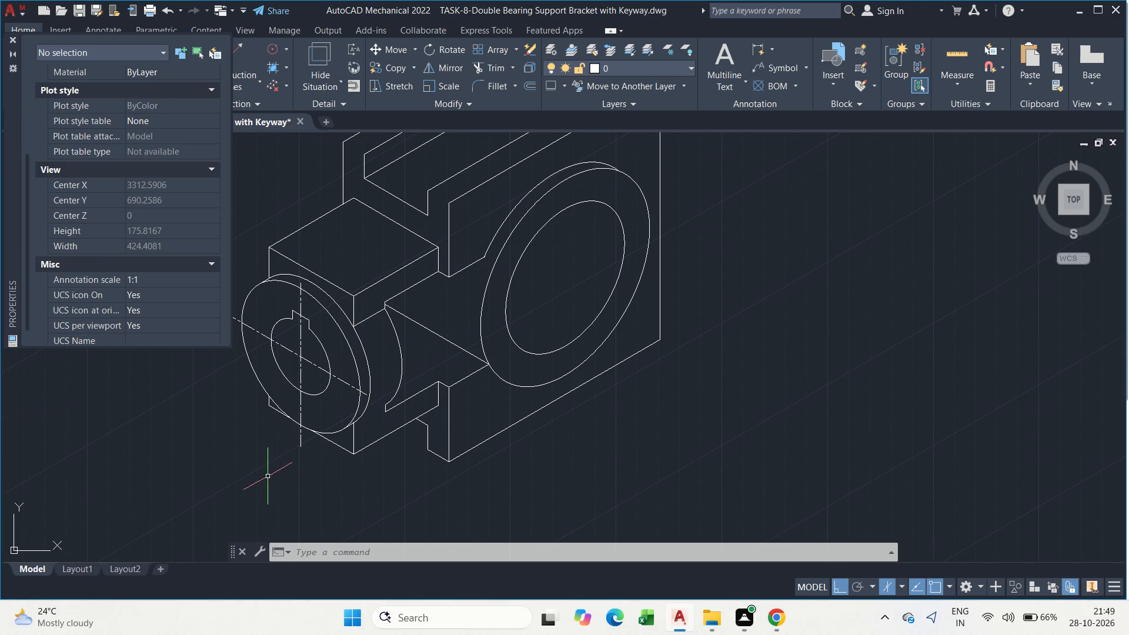
middle_click_drag(427, 345, 564, 413)
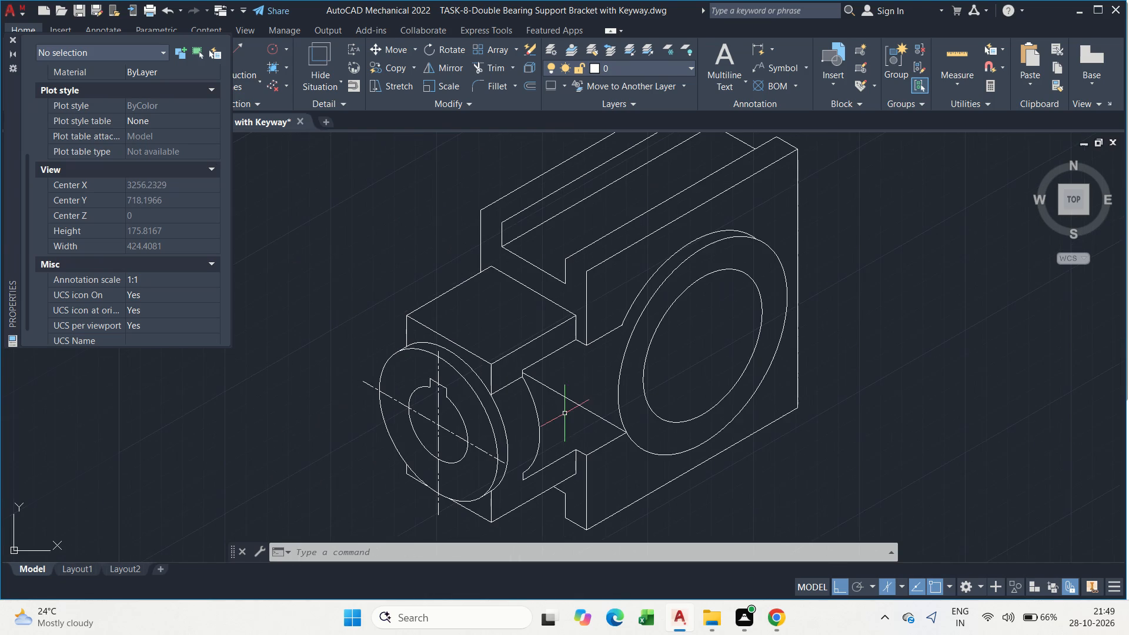
Close the Properties palette so the whole drawing area is free.
middle_click(564, 413)
scroll(564, 413, "down", 1)
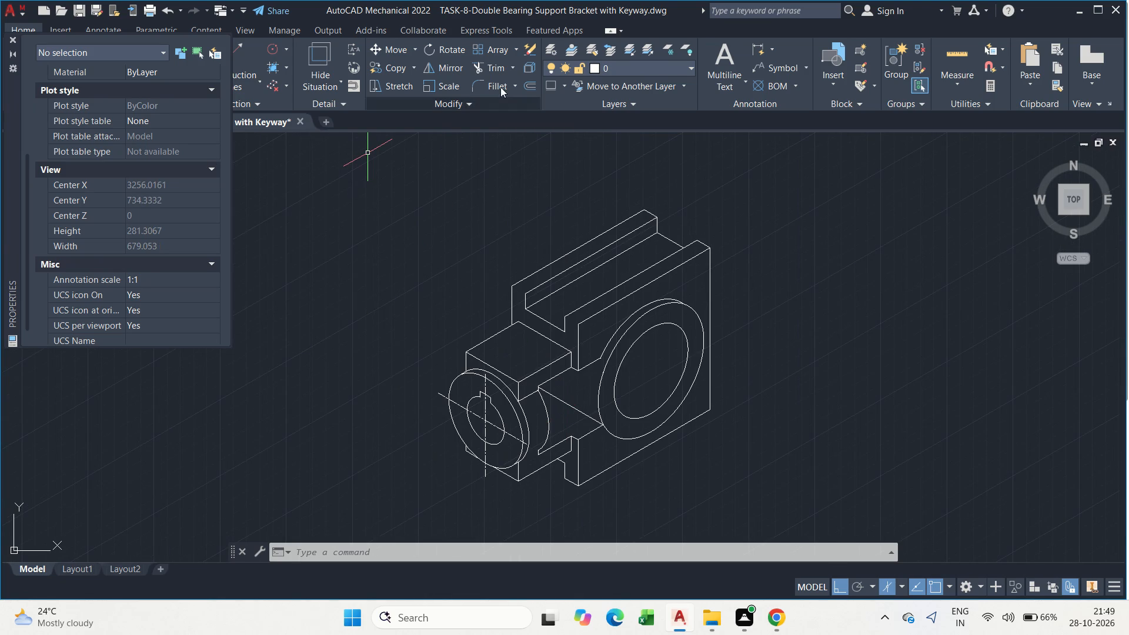
left_click(13, 41)
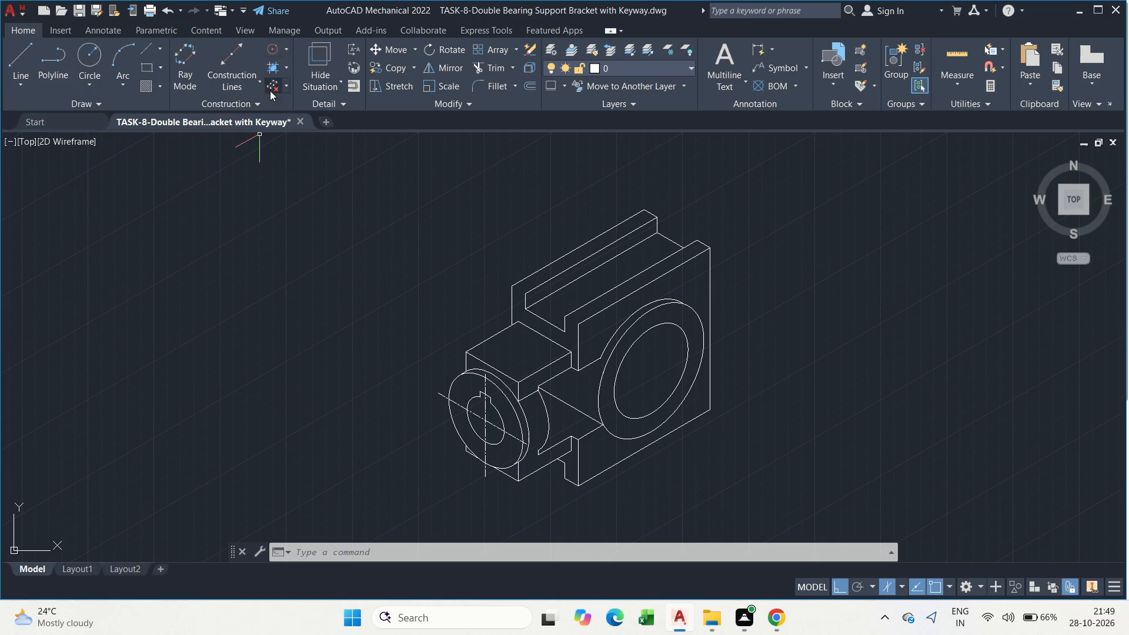
Add an aligned Power Dimension along the plate's lower front edge, placed below and parallel to that edge.
left_click(772, 45)
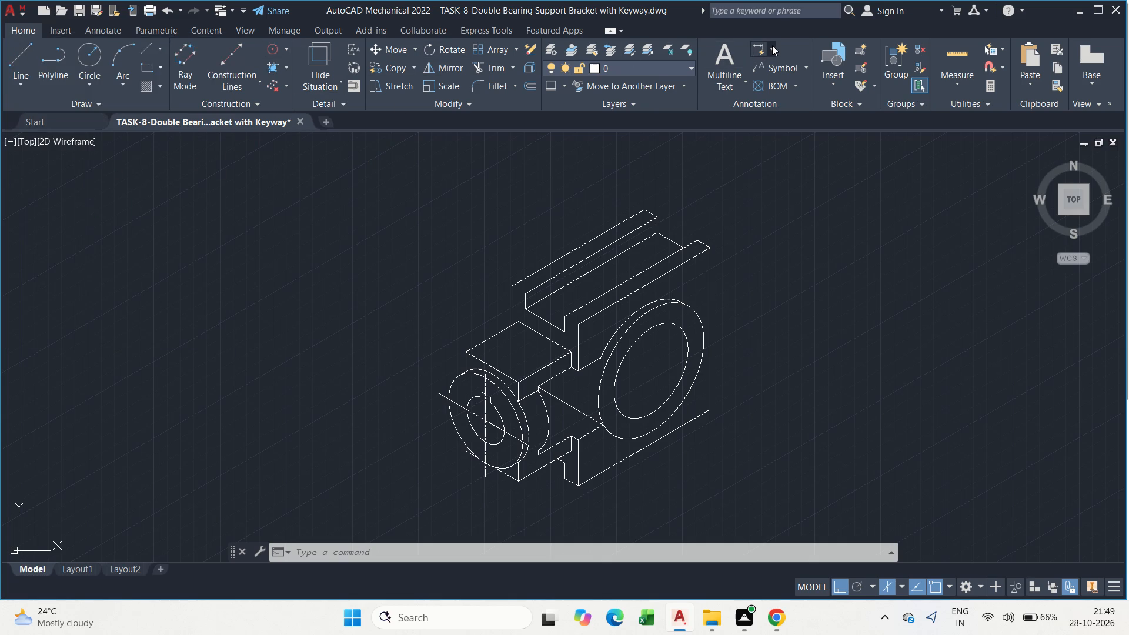
left_click(764, 45)
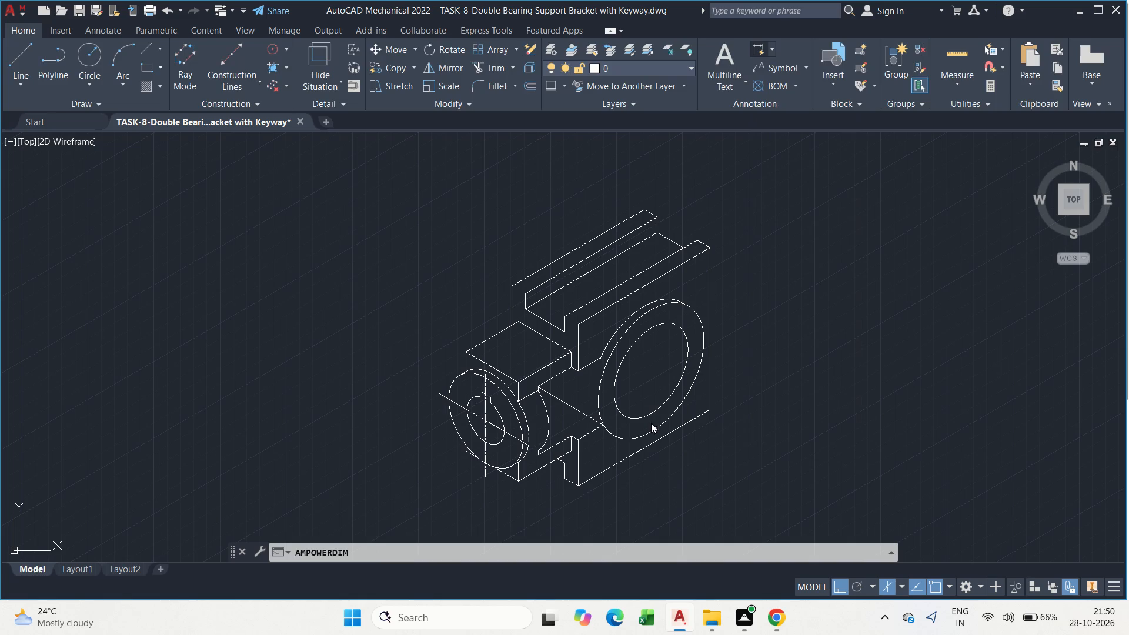
middle_click_drag(587, 485, 415, 334)
scroll(422, 339, "up", 2)
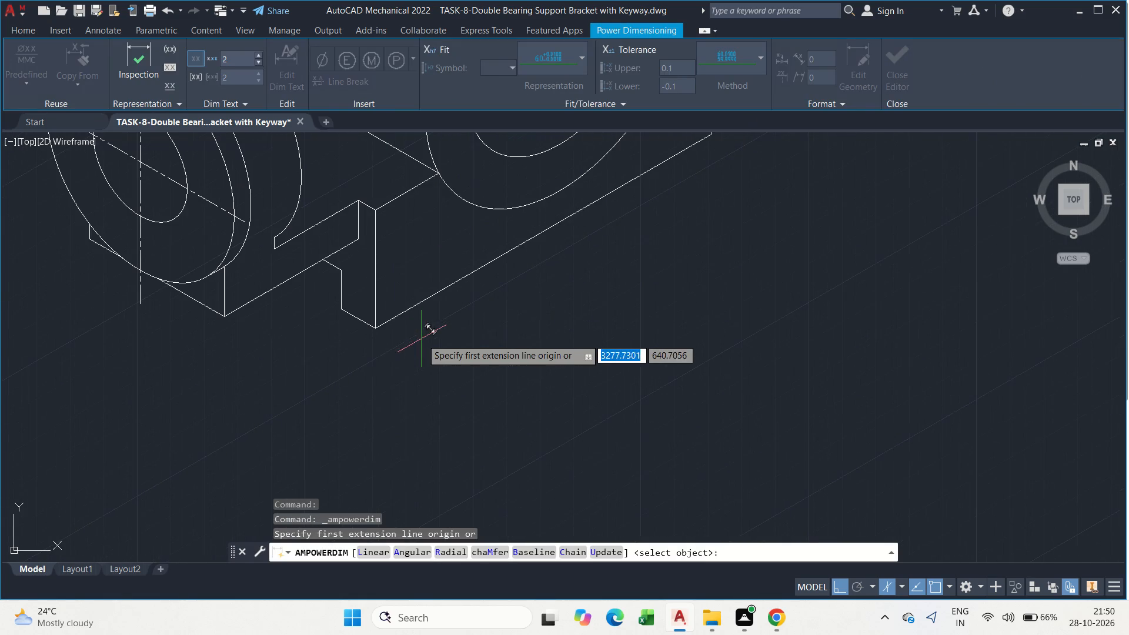
left_click(379, 329)
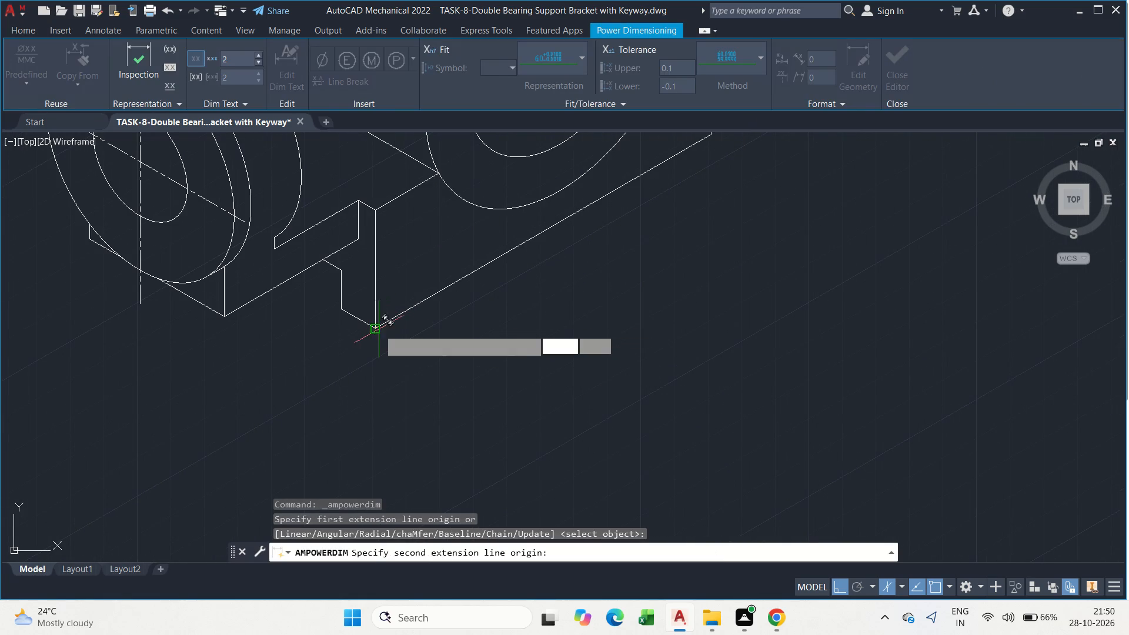
scroll(387, 321, "down", 2)
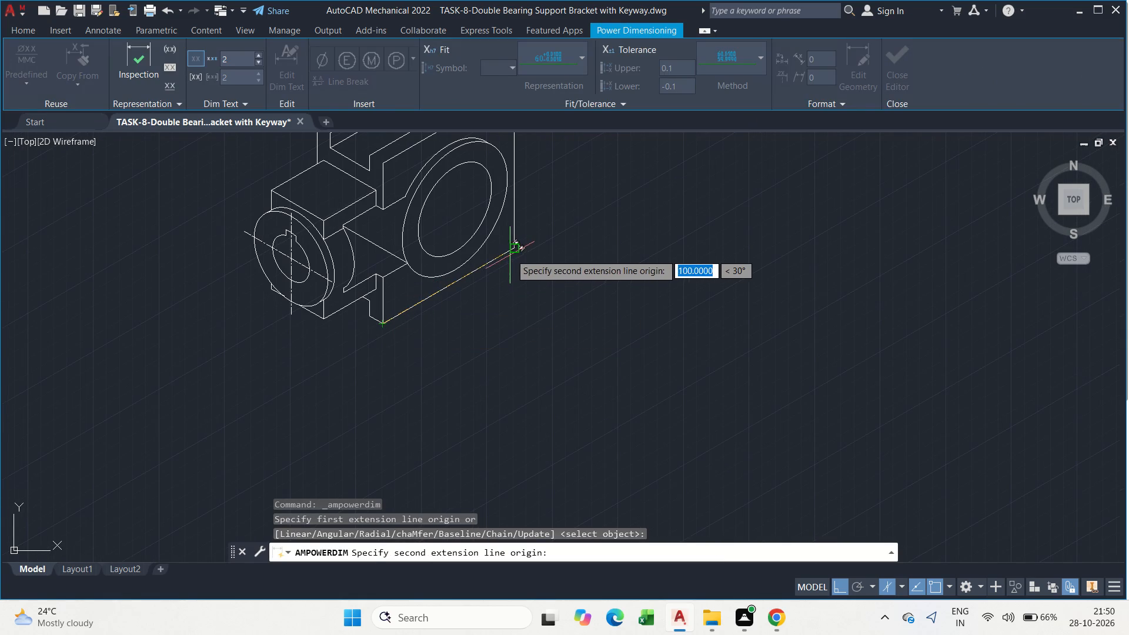
left_click(511, 253)
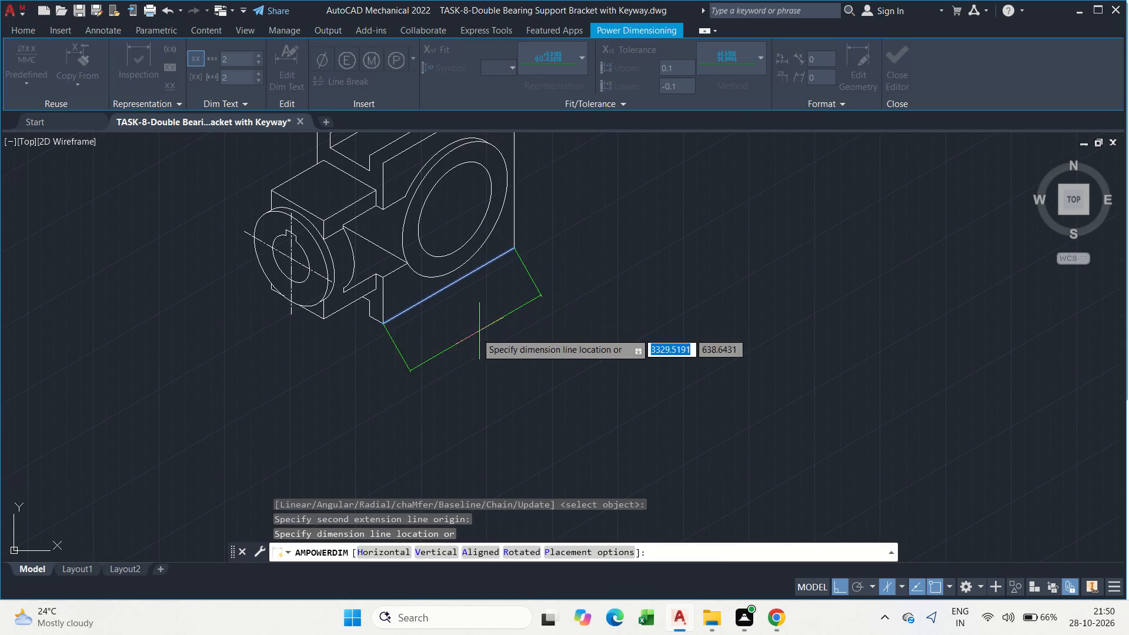
left_click(471, 334)
scroll(496, 327, "up", 3)
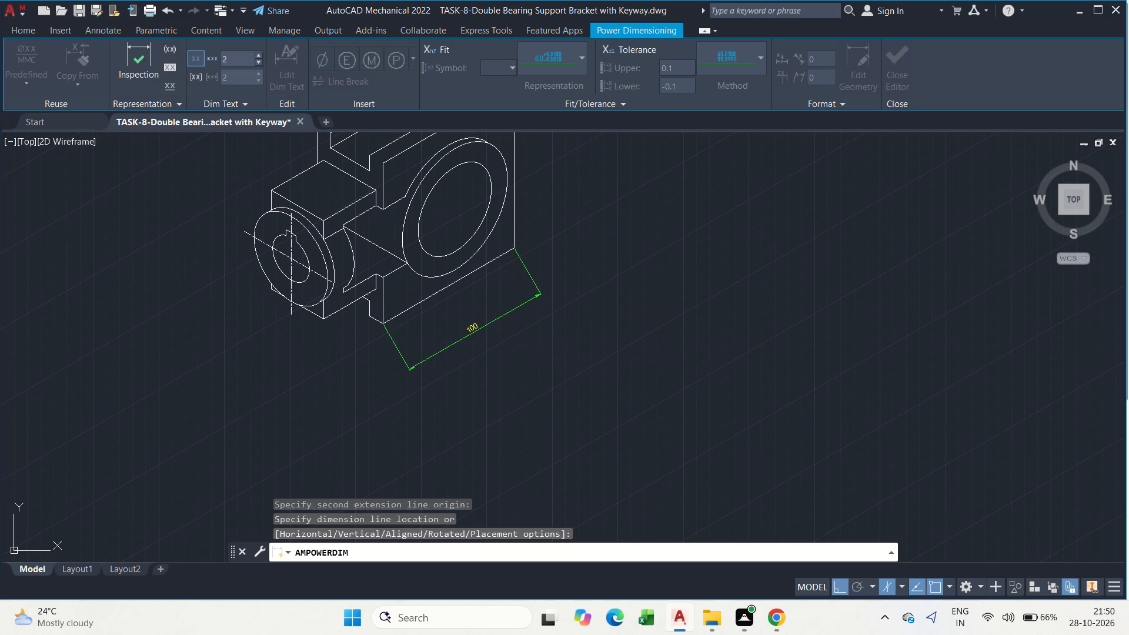
left_click(487, 356)
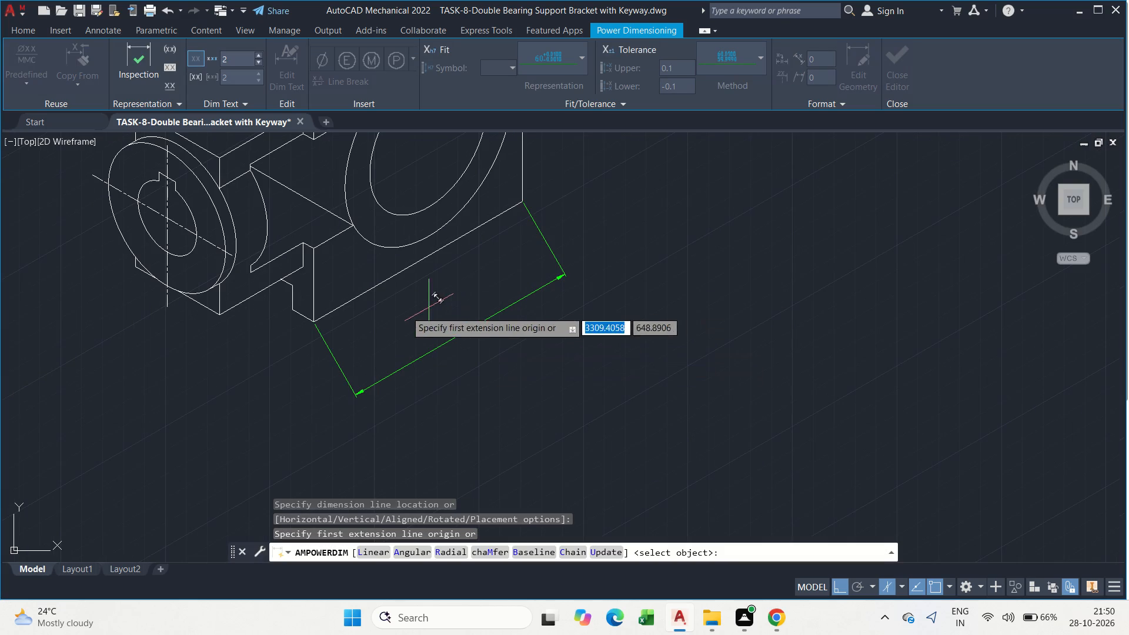
Add a vertical Power Dimension for the plate's outer vertical edge, from its bottom corner to its top corner, placed outside the plate.
middle_click_drag(406, 311, 305, 423)
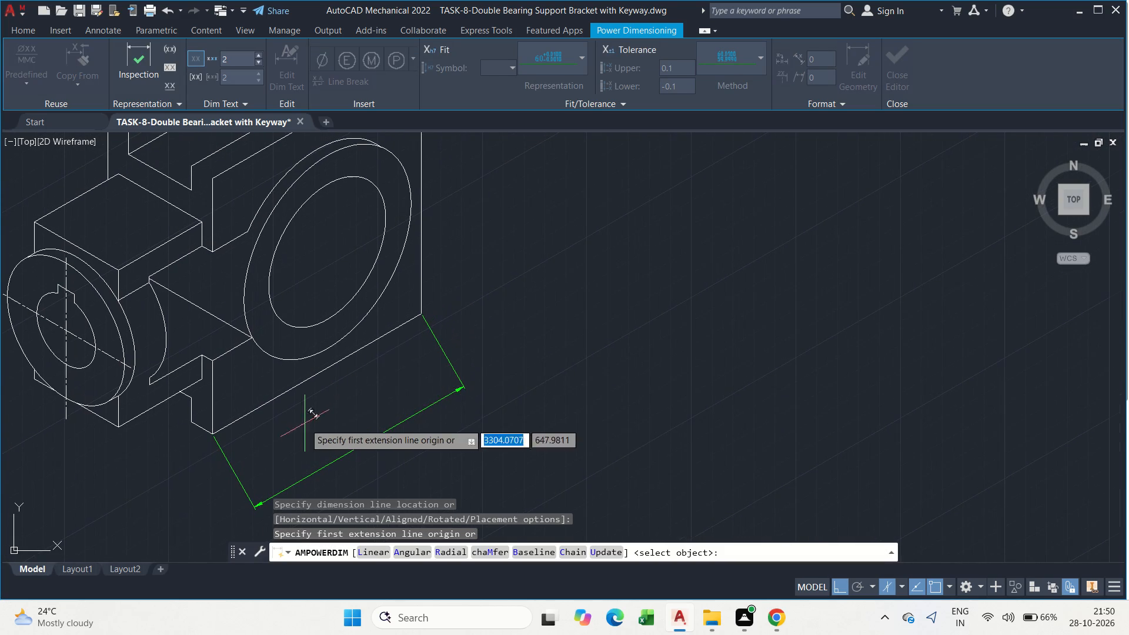
left_click(417, 317)
middle_click_drag(417, 317, 411, 379)
middle_click_drag(404, 339, 393, 447)
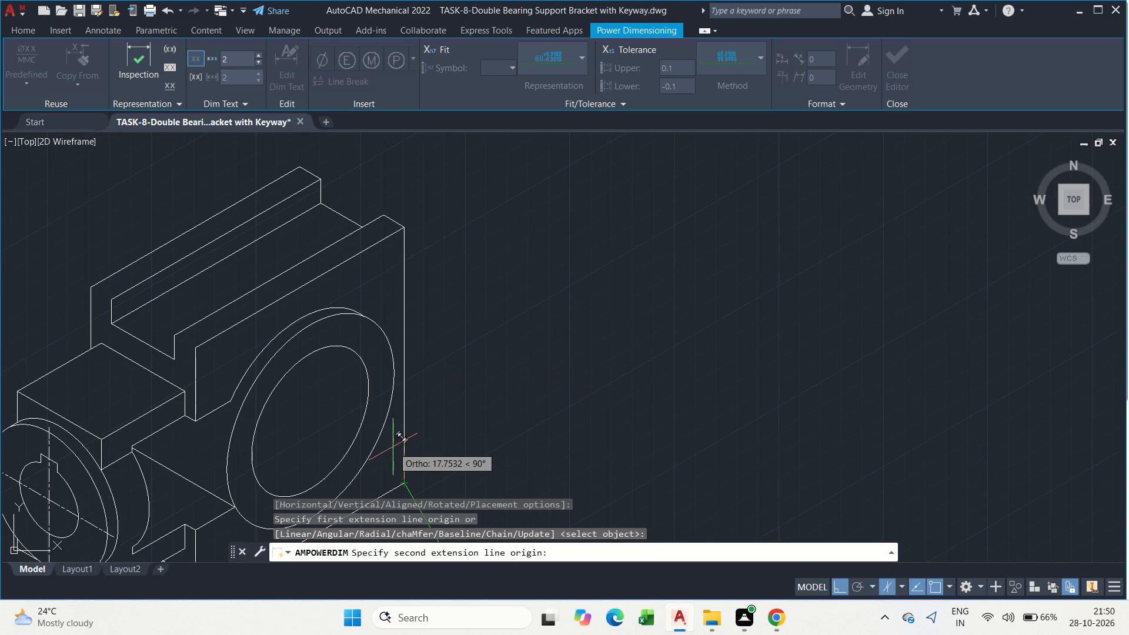
left_click(403, 228)
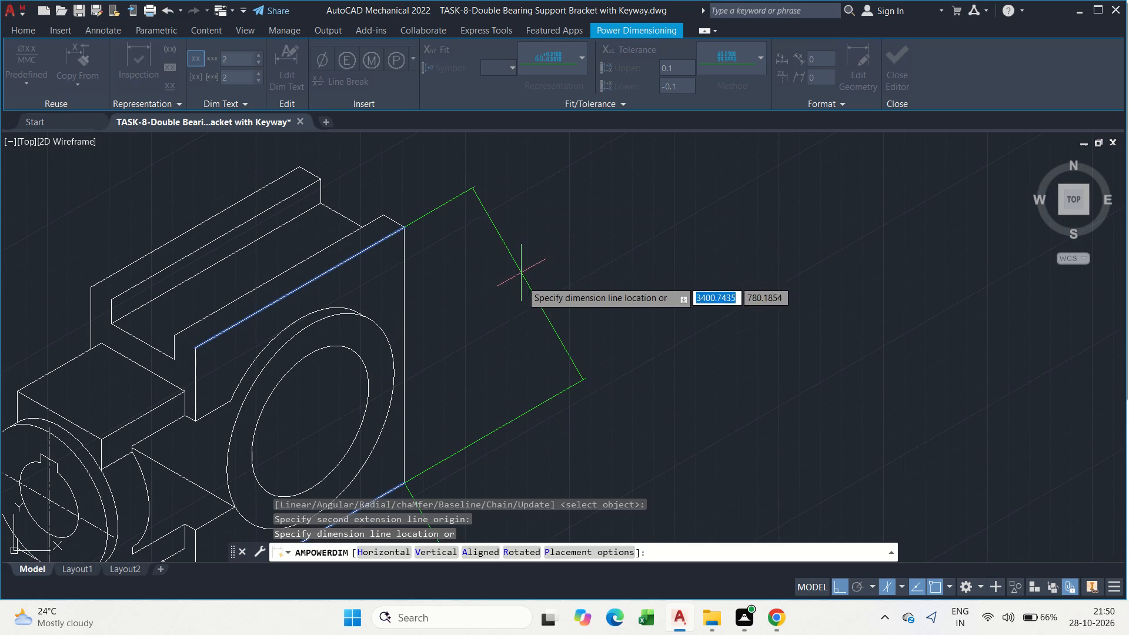
left_click(513, 342)
scroll(495, 382, "up", 3)
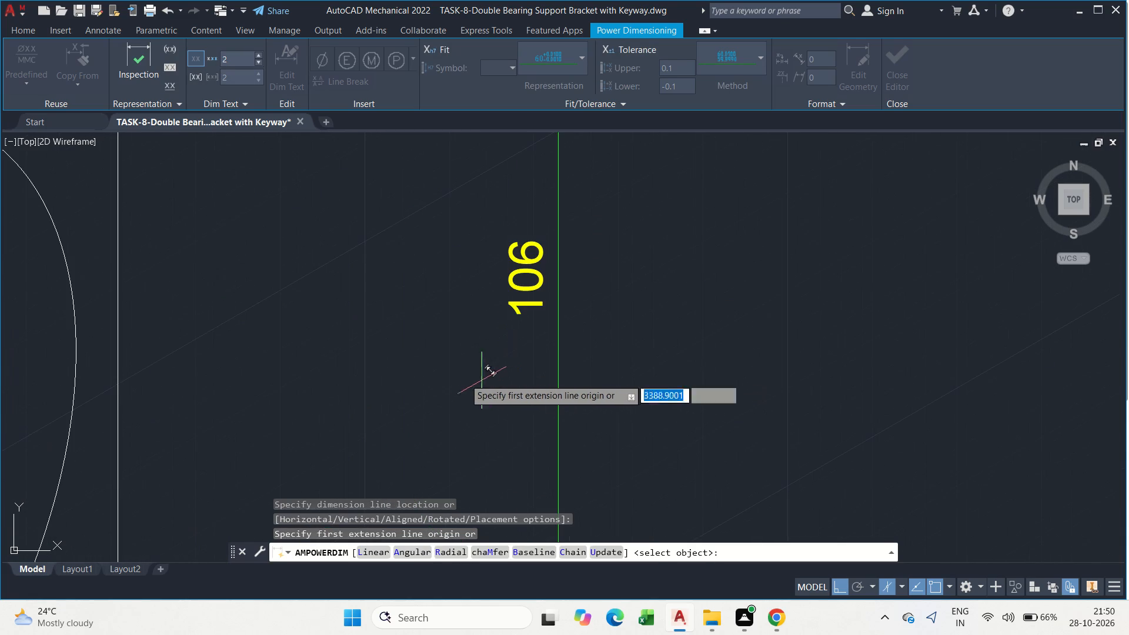
scroll(309, 447, "down", 2)
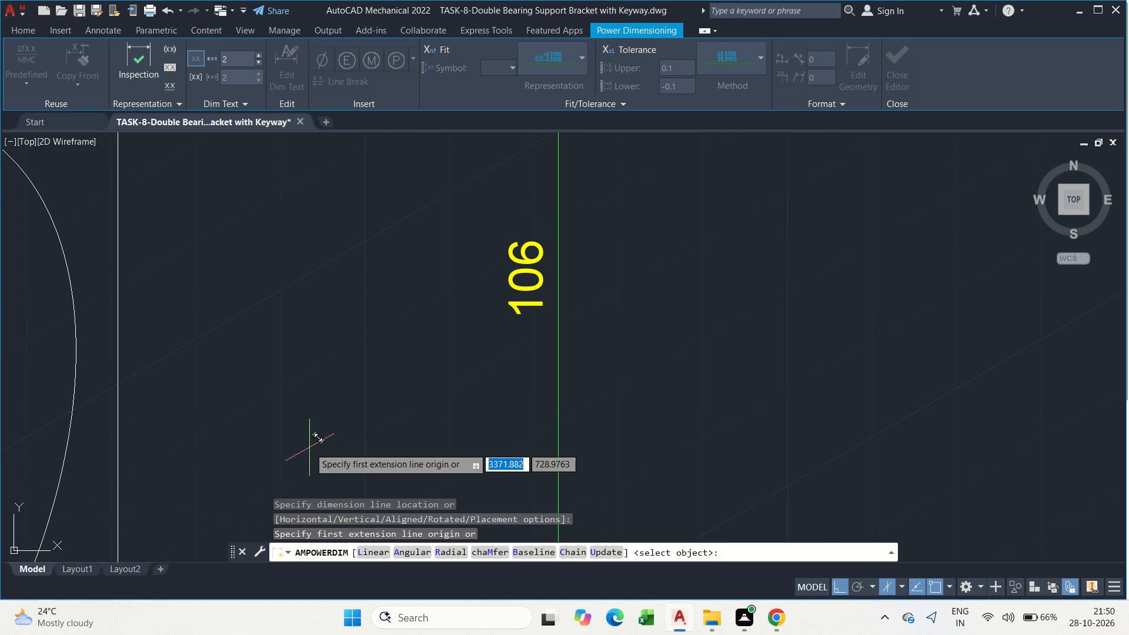
middle_click_drag(318, 444, 625, 354)
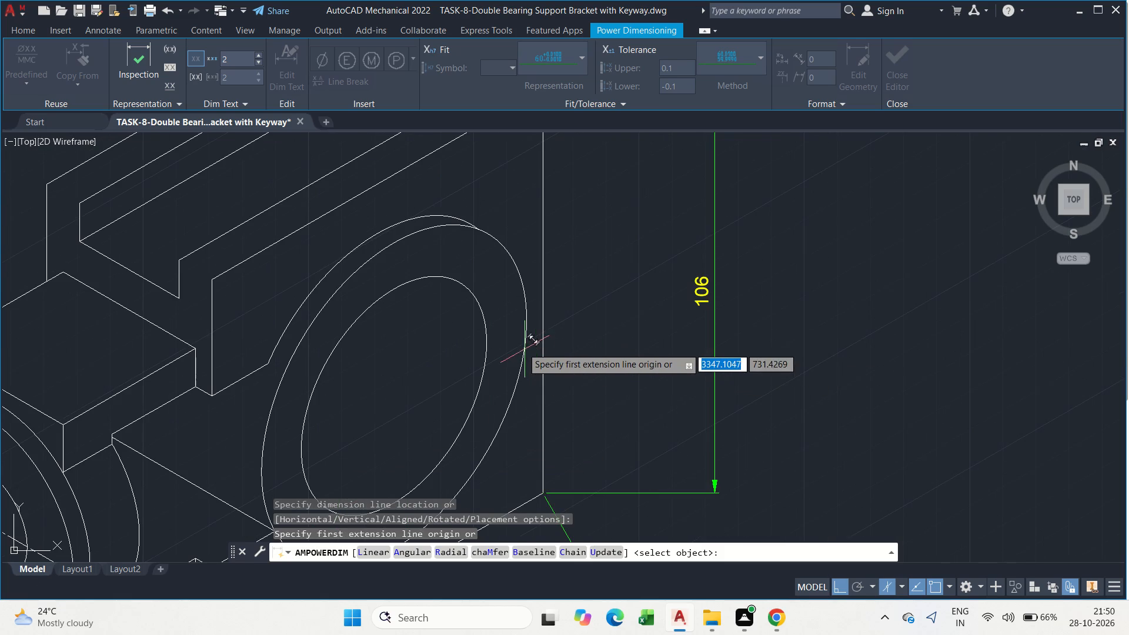
scroll(522, 347, "down", 1)
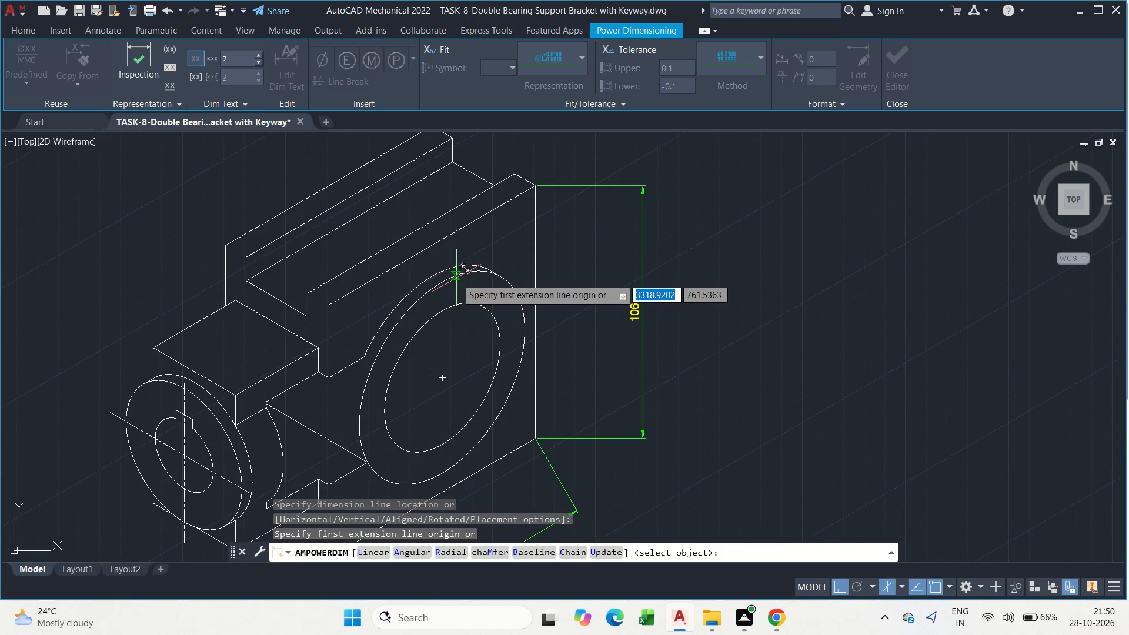
scroll(456, 278, "up", 1)
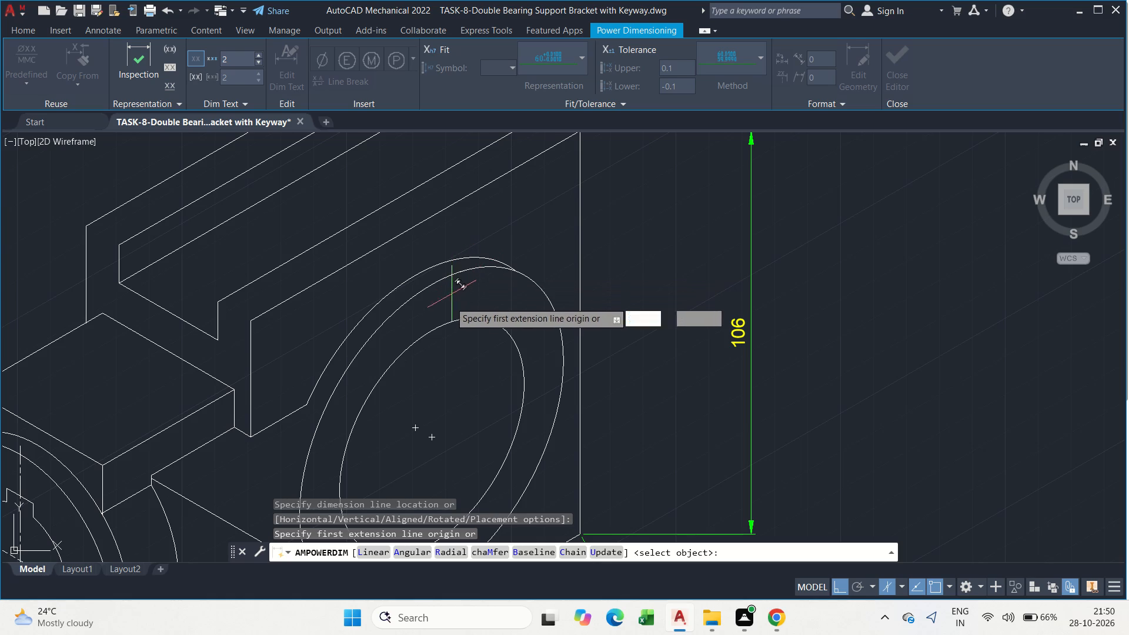
key("Escape")
Draw a vertical line through the large boss's bore centre, from just above its rim to just below it.
type("l")
key("space")
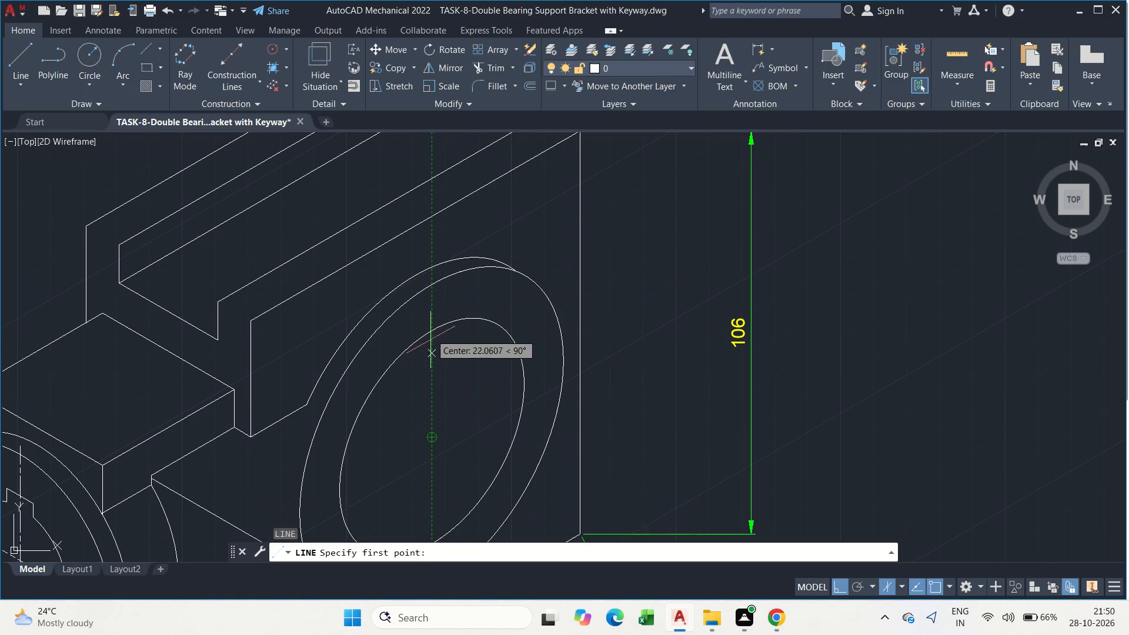
left_click_drag(425, 237, 434, 250)
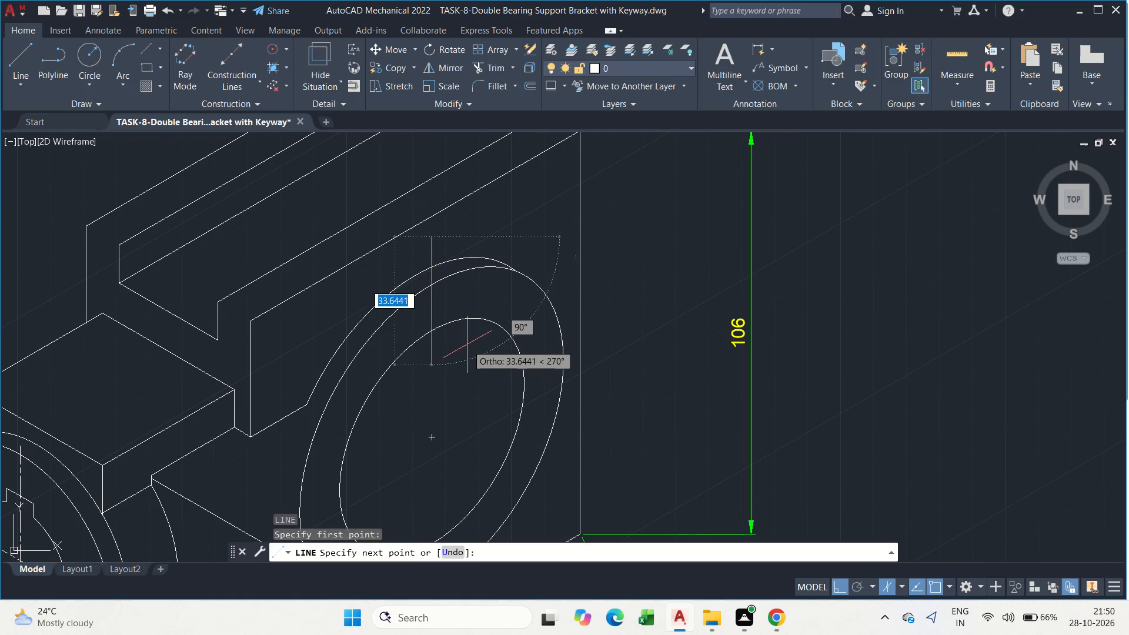
middle_click_drag(460, 416, 453, 261)
scroll(452, 262, "down", 1)
scroll(450, 359, "up", 1)
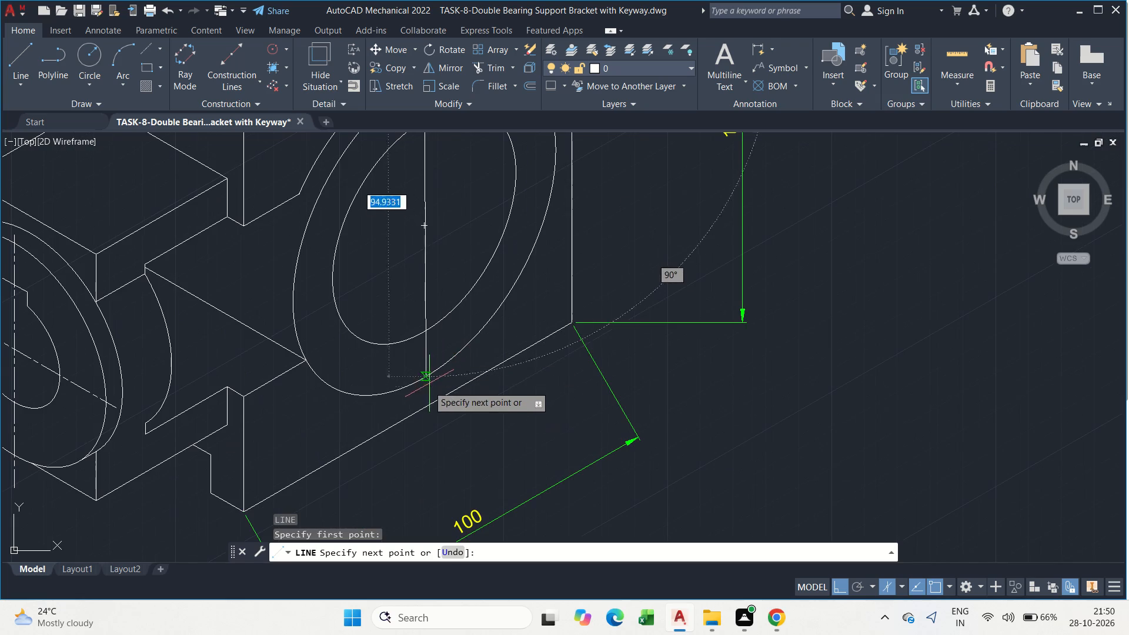
key("F12")
left_click(423, 396)
key("Escape")
middle_click_drag(412, 345, 372, 499)
key("F12")
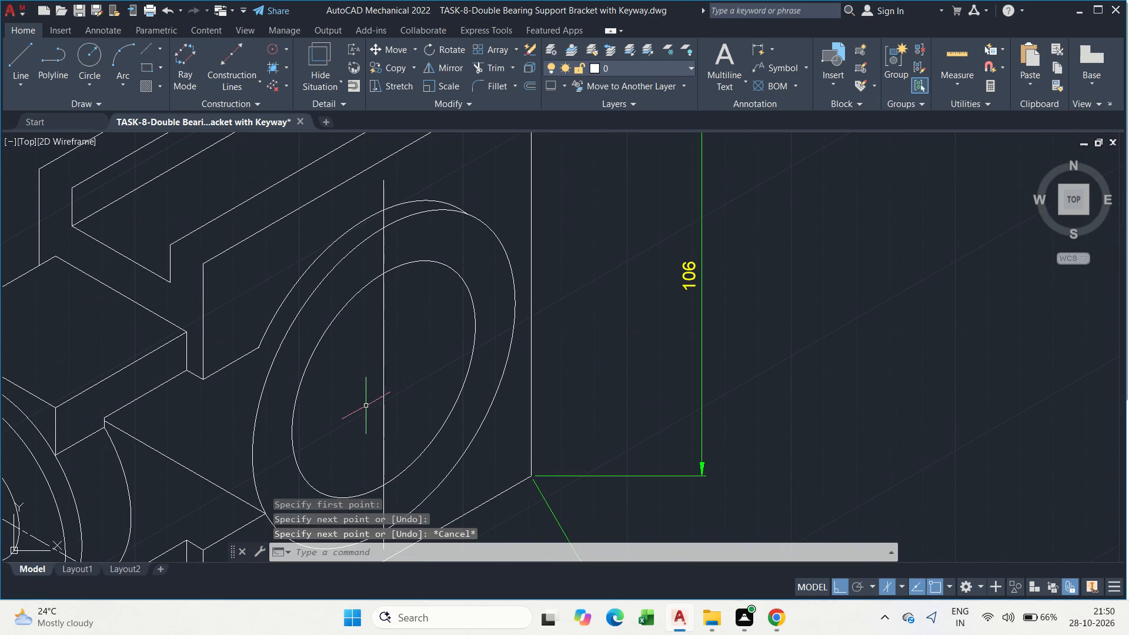
Draw a line along the 30° isometric axis through the large boss's bore centre, extending just past the rim on both sides.
type("l")
key("space")
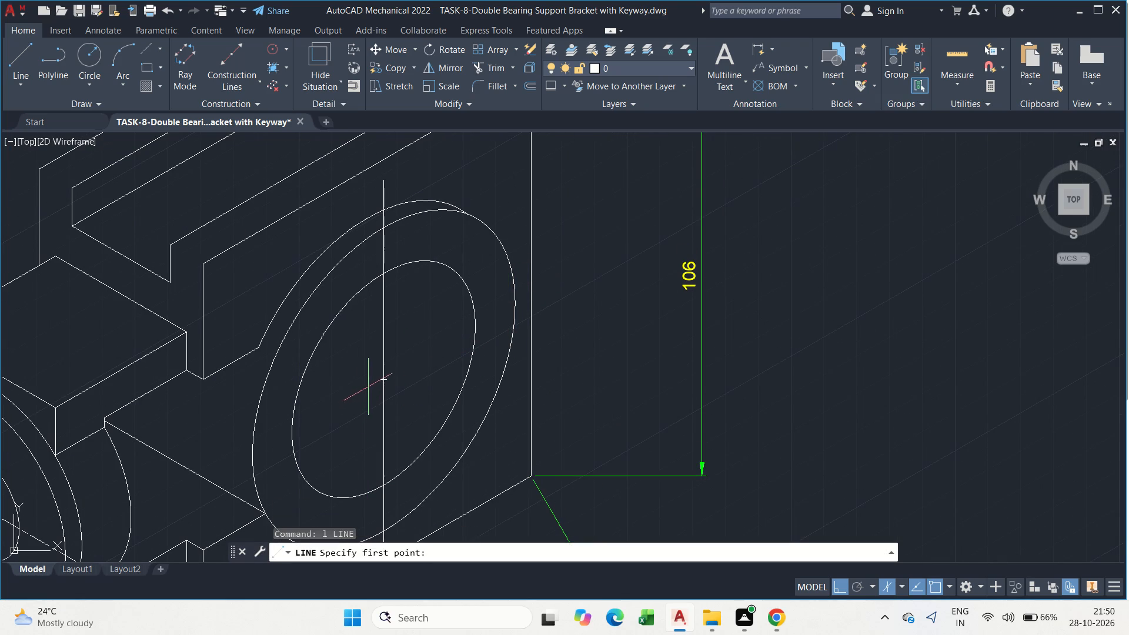
left_click(541, 290)
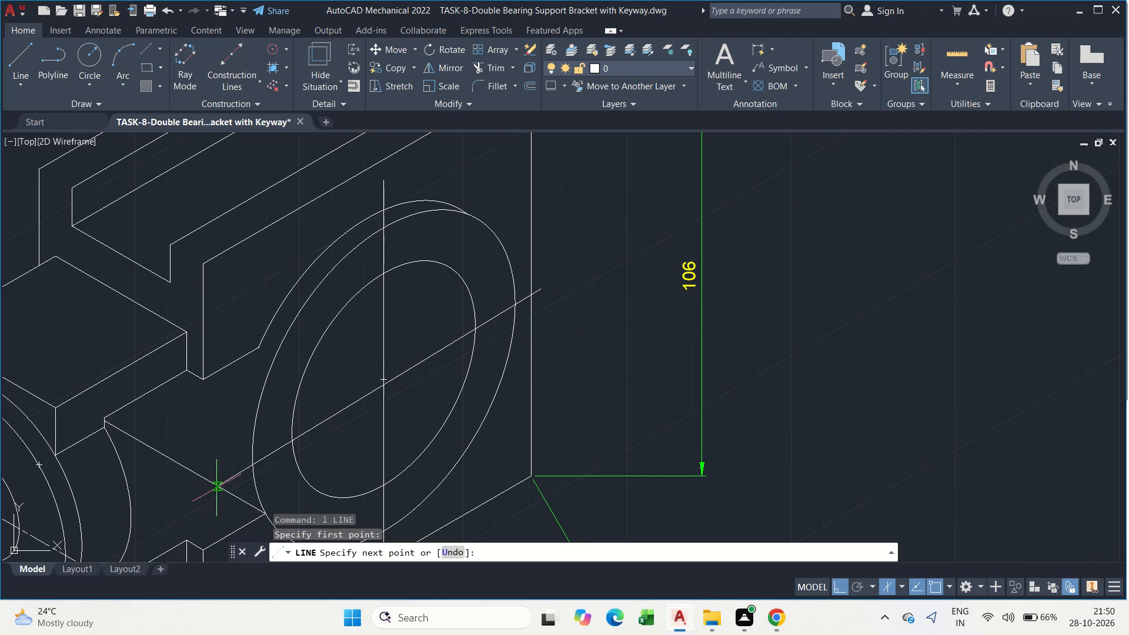
left_click(231, 468)
key("Escape")
middle_click_drag(408, 399, 402, 392)
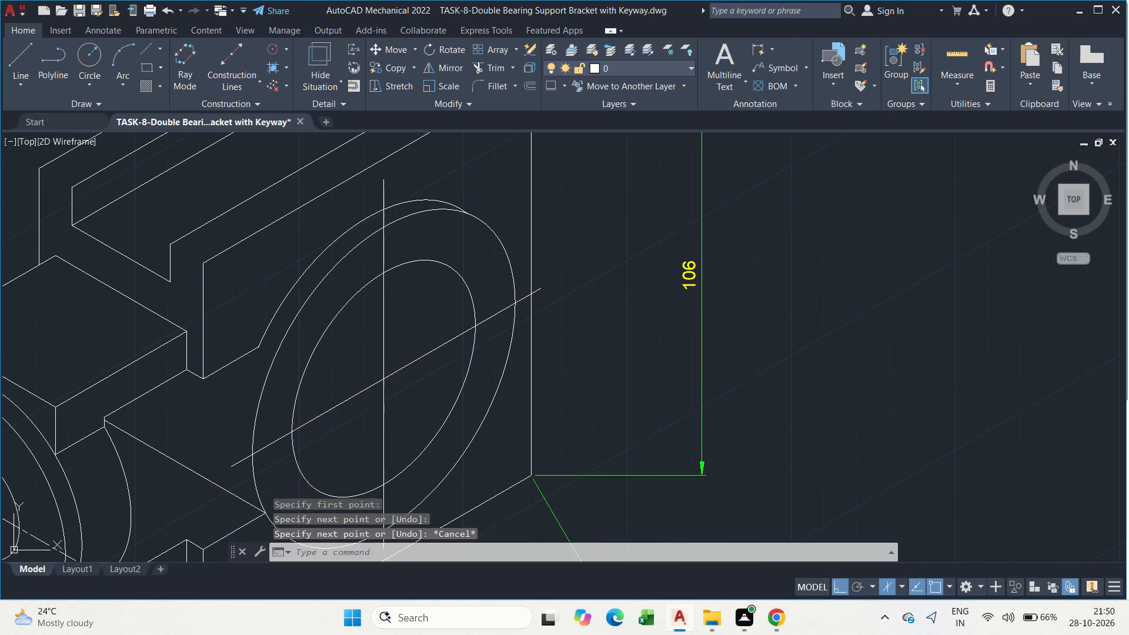
middle_click_drag(402, 392, 340, 300)
scroll(336, 296, "down", 2)
scroll(232, 348, "up", 1)
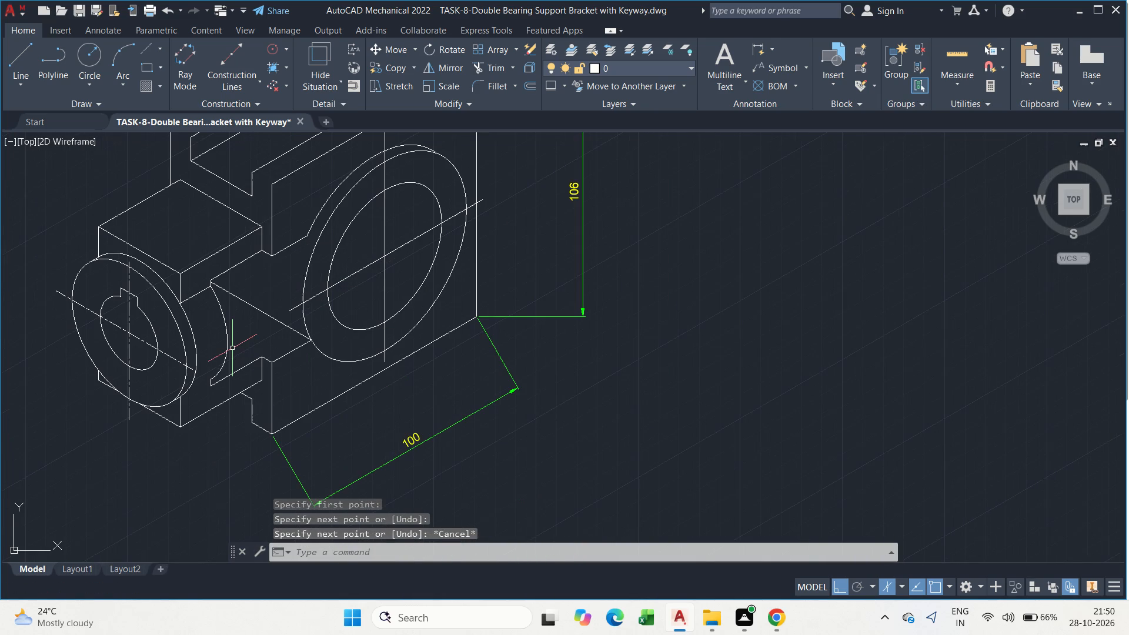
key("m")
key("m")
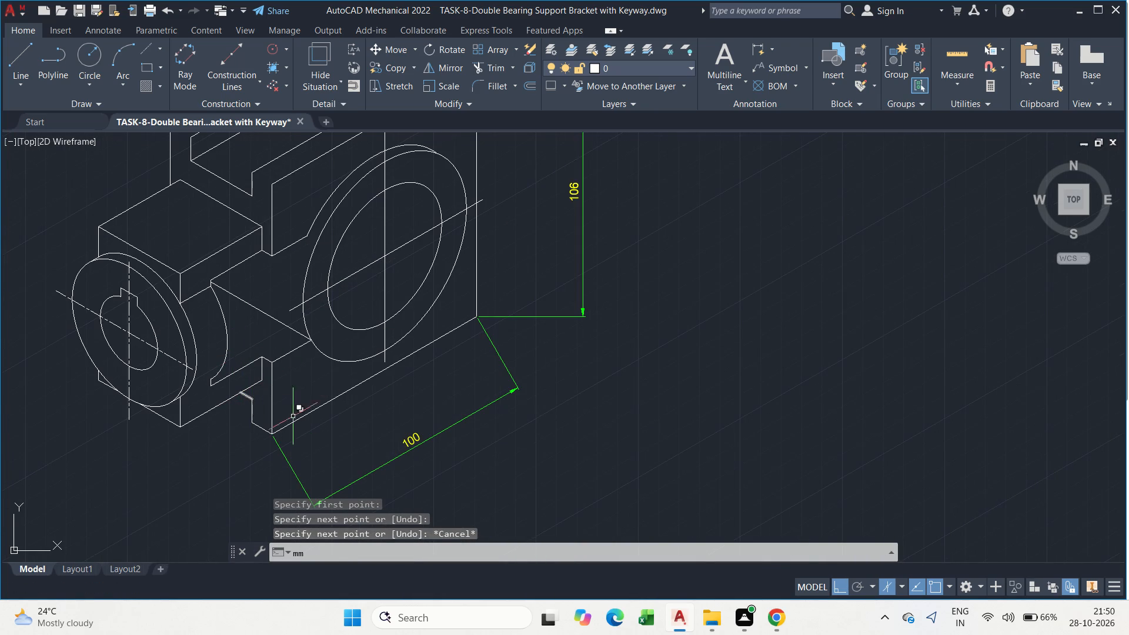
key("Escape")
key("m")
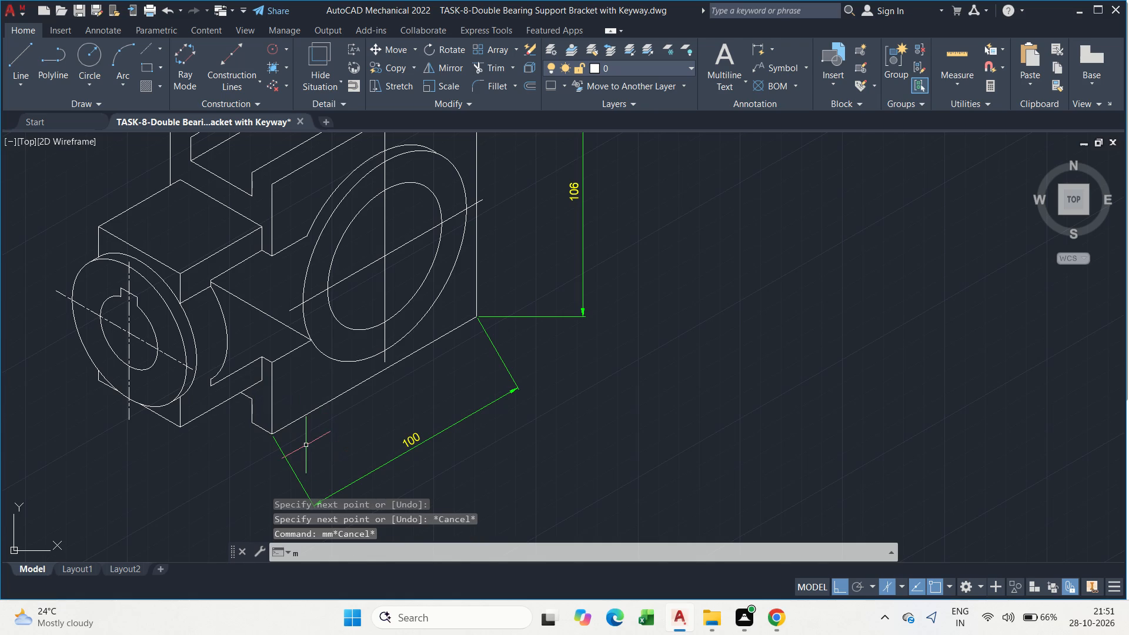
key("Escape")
Match the properties of the small boss's dashed centre line onto the large boss's two crossing lines.
key("F12")
key("m")
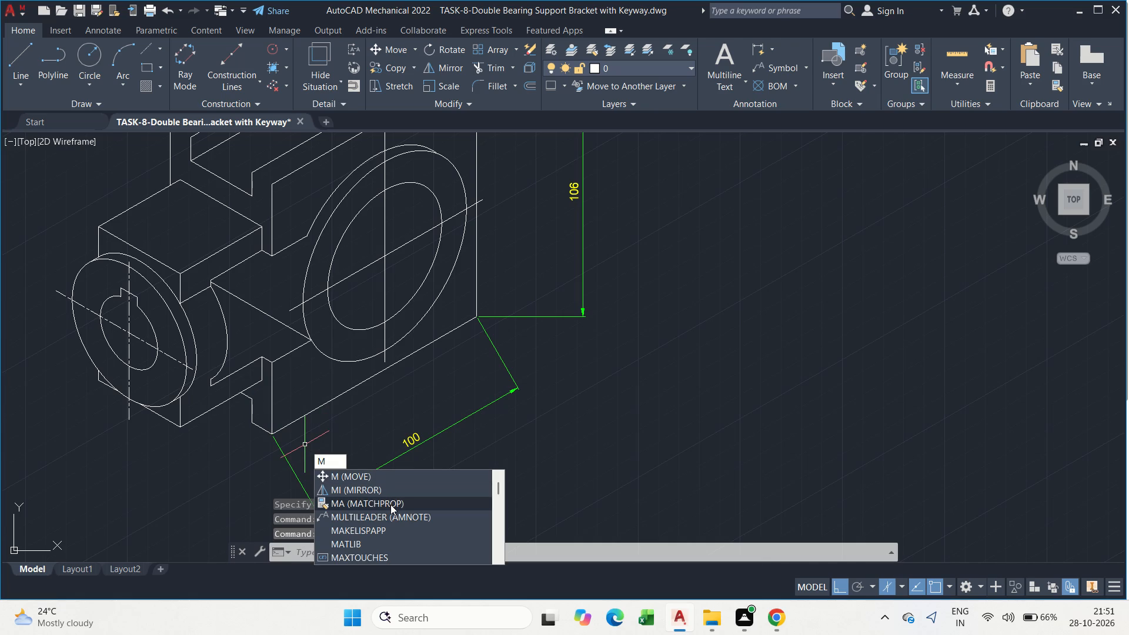
left_click(390, 504)
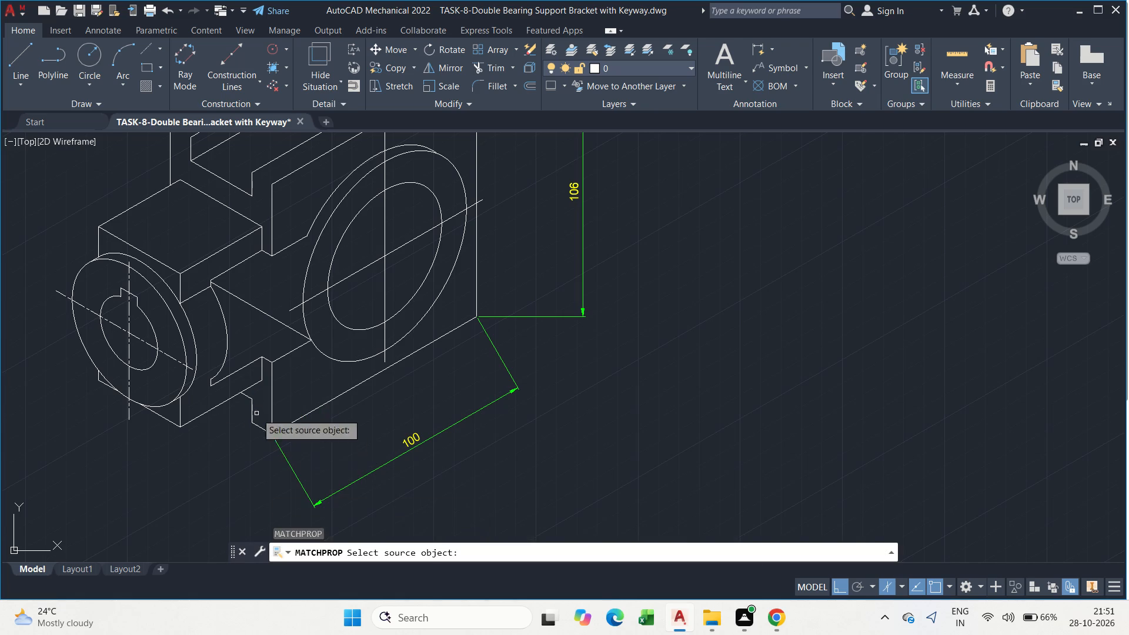
scroll(195, 386, "up", 2)
middle_click_drag(172, 376, 259, 389)
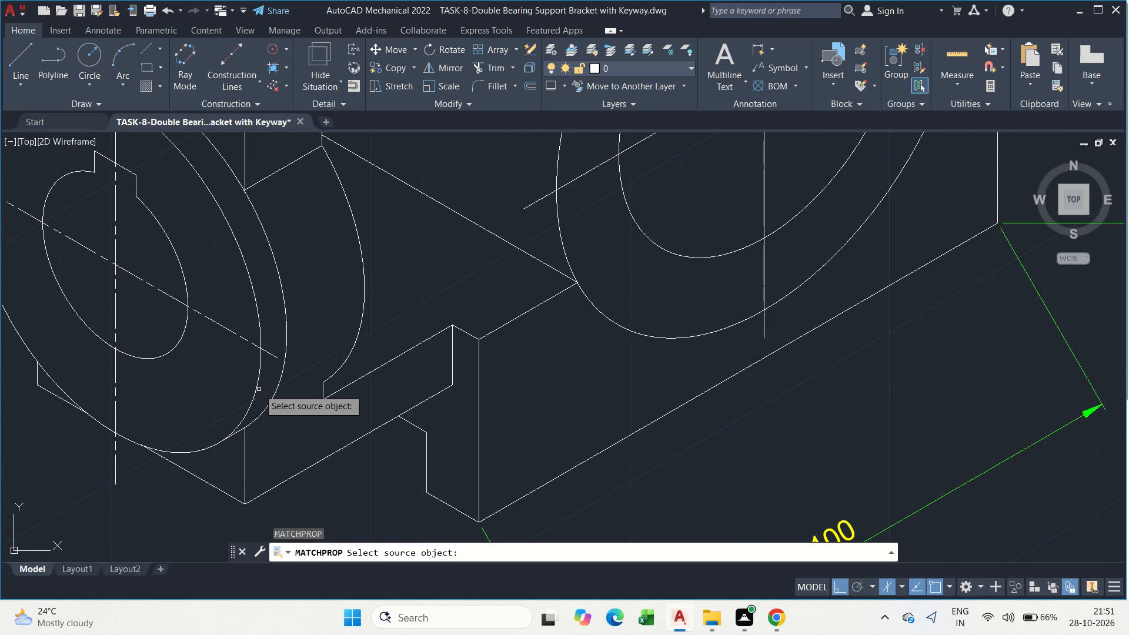
left_click(217, 322)
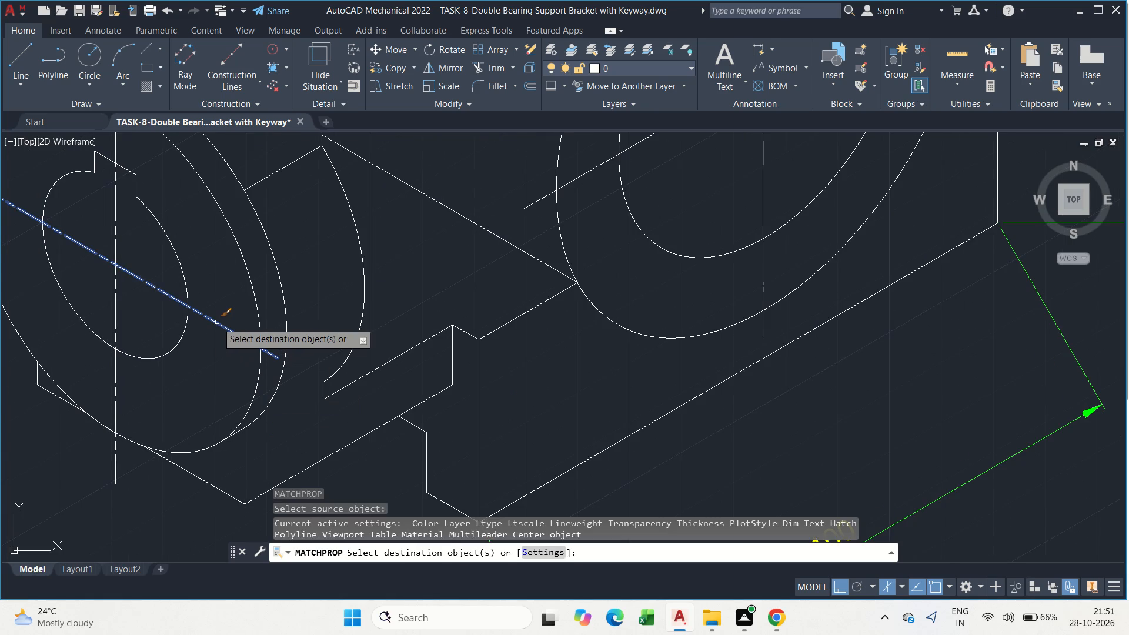
scroll(217, 322, "down", 1)
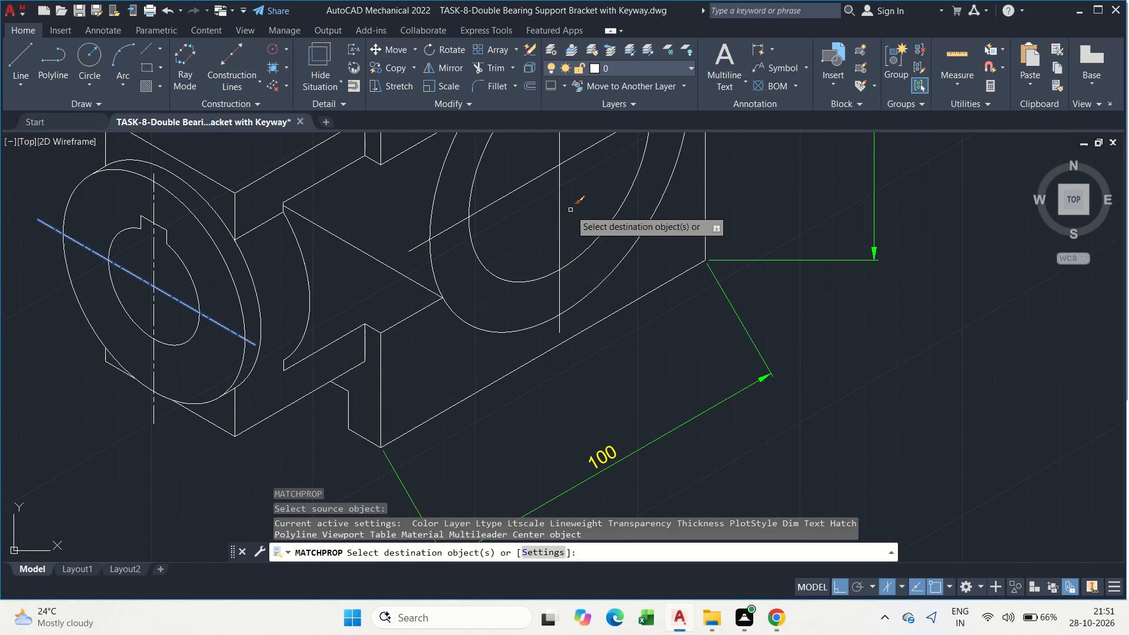
left_click_drag(570, 210, 560, 204)
left_click(528, 163)
middle_click_drag(535, 224, 374, 386)
key("Escape")
scroll(355, 295, "down", 3)
scroll(363, 325, "up", 2)
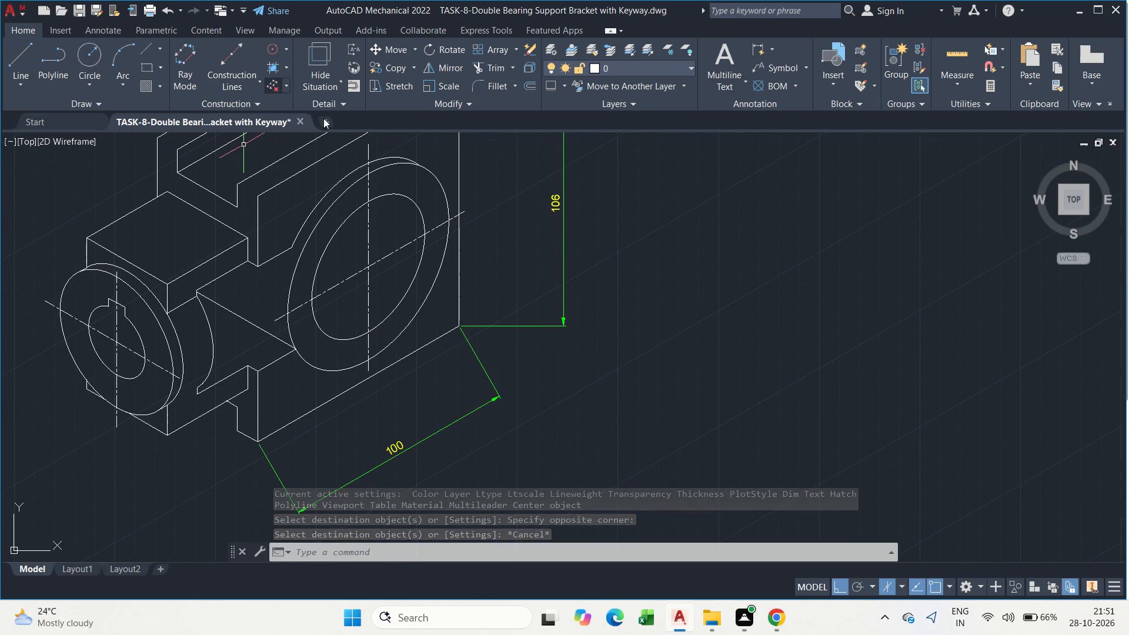
Add a vertical Power Dimension between the upper and lower edges of the web joining the two bosses, with its text overridden to 45.
left_click(764, 49)
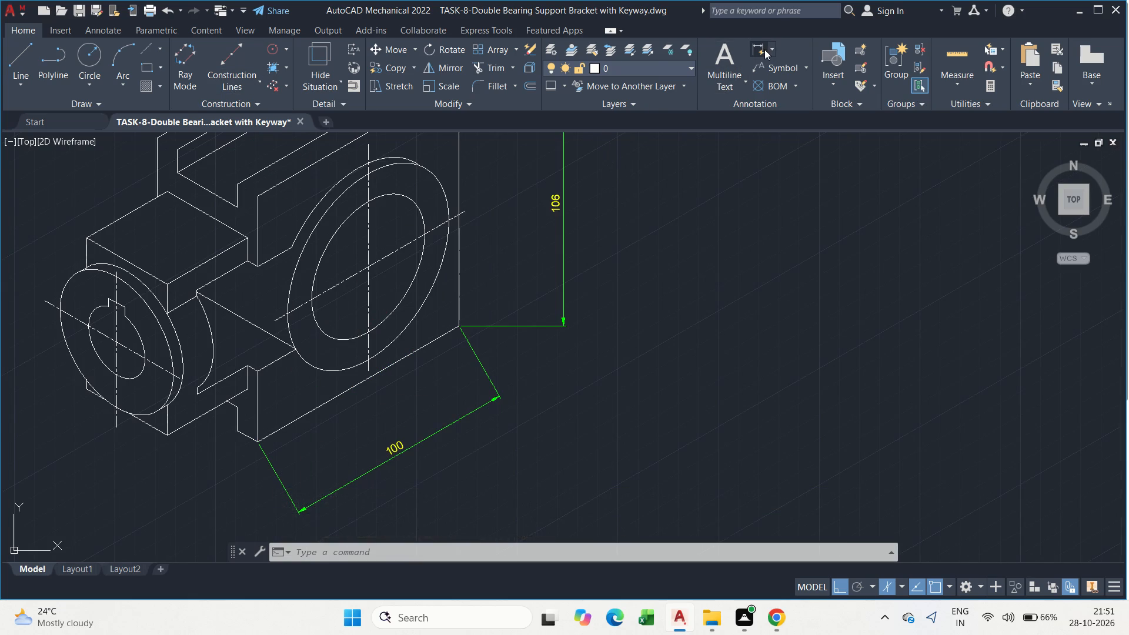
scroll(233, 286, "up", 2)
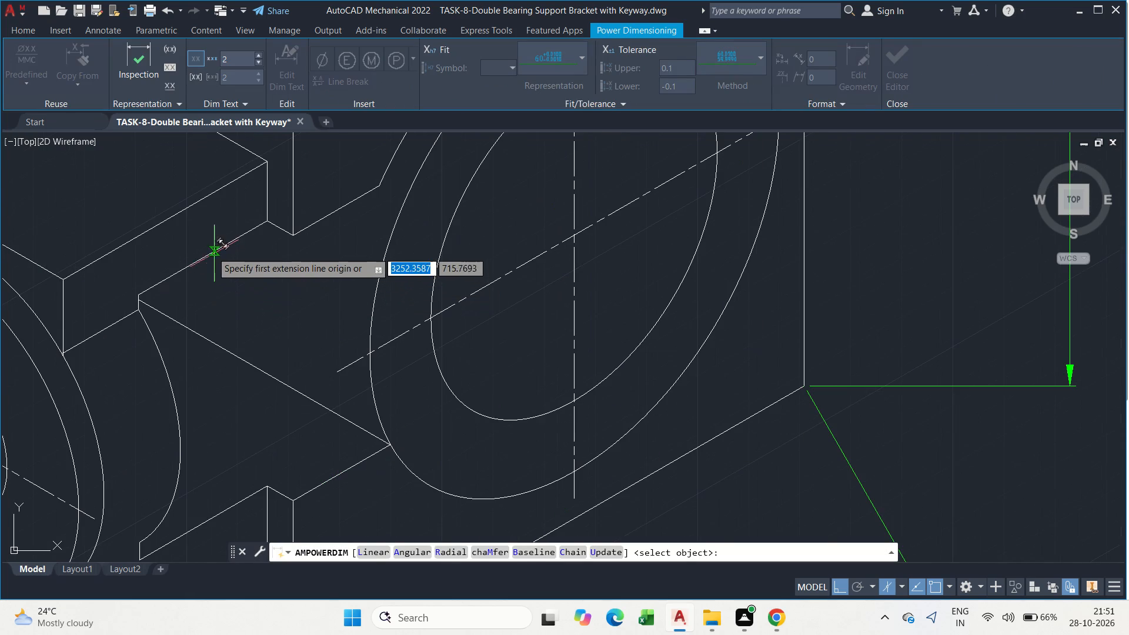
left_click(211, 250)
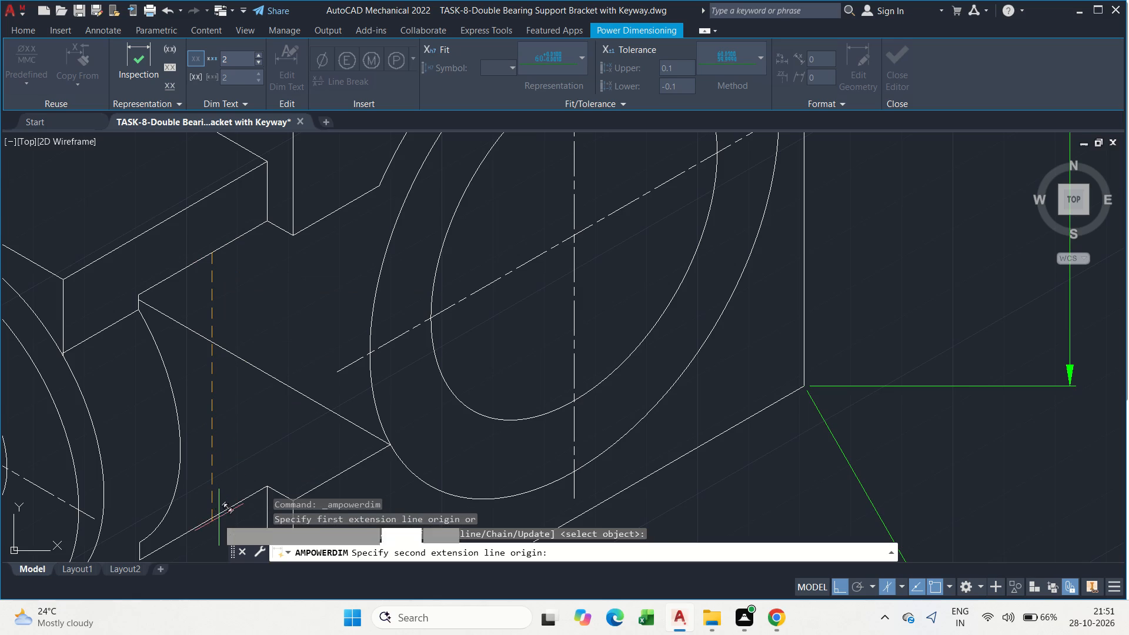
left_click(212, 519)
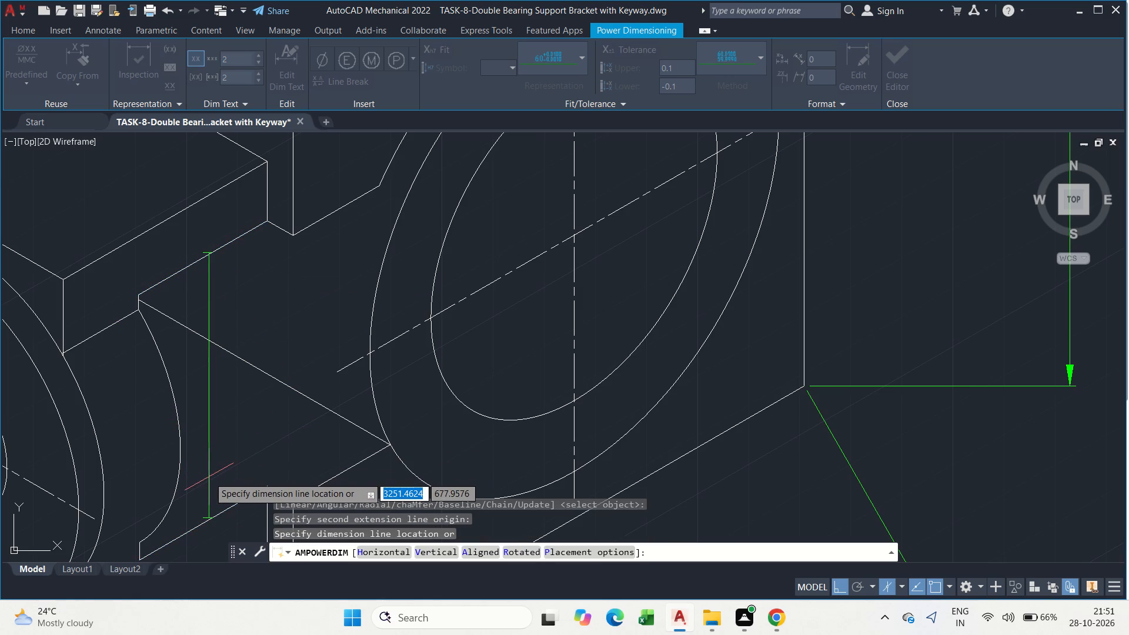
left_click(209, 477)
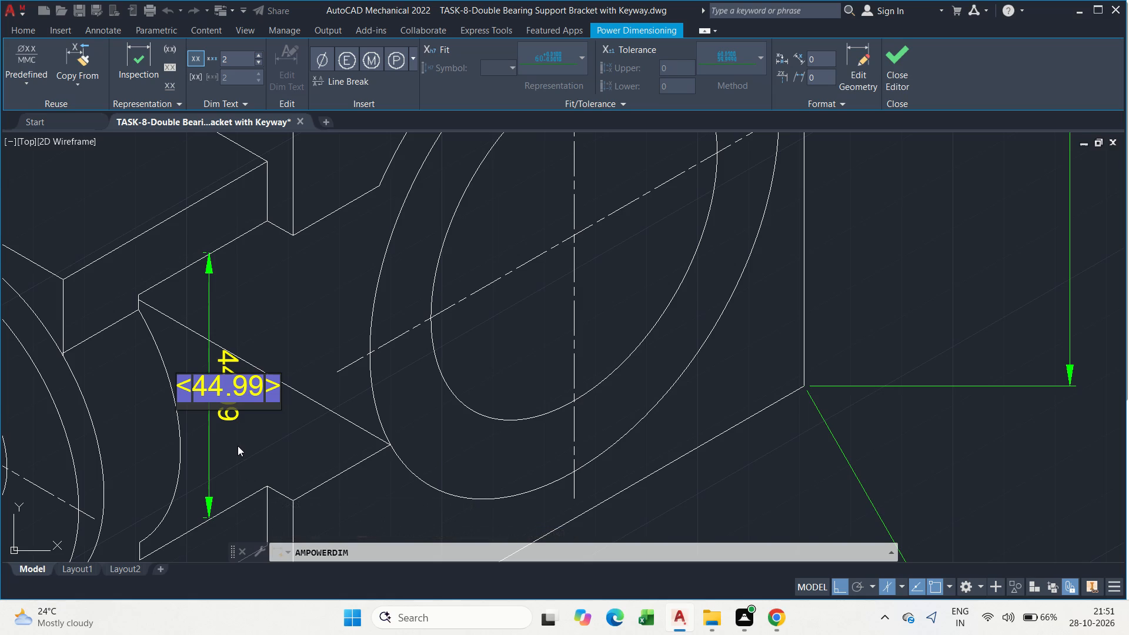
key("BackSpace")
type("45")
key("Return")
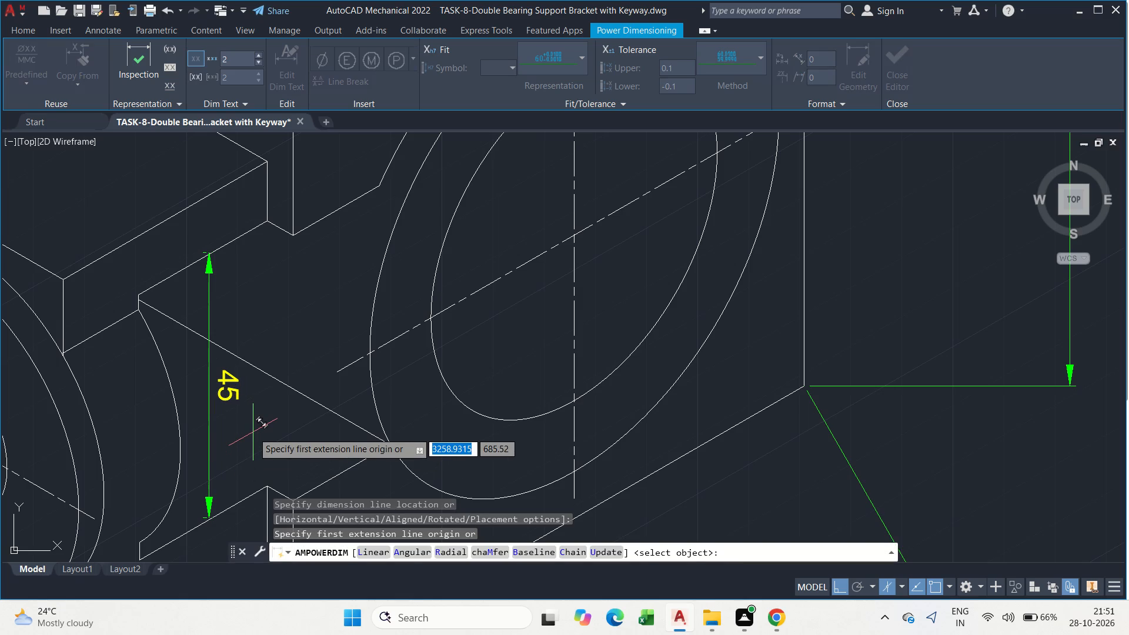
key("Escape")
Attach a leader note reading Ø56 to the small boss's front outer circle, placed outside the bracket.
middle_click(320, 382)
scroll(322, 380, "down", 1)
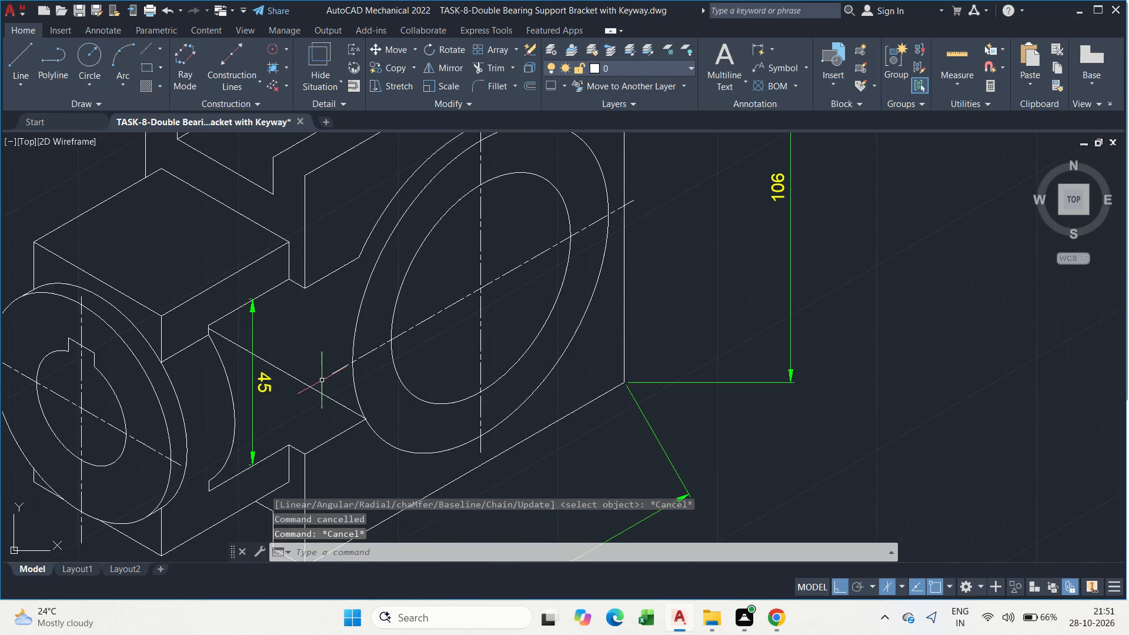
middle_click_drag(259, 444, 333, 358)
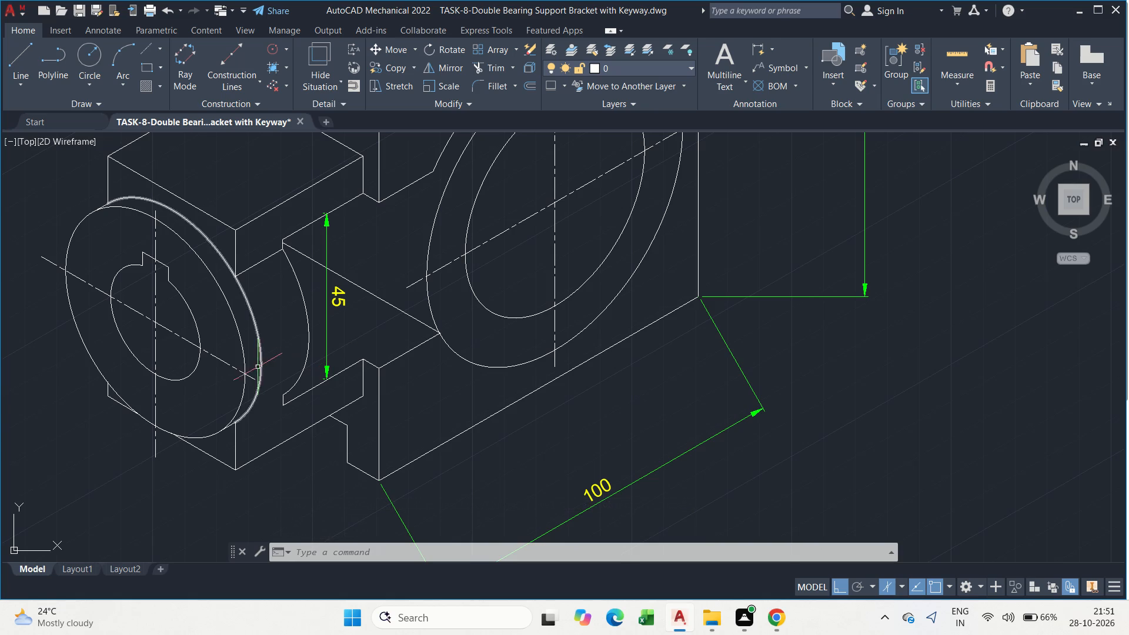
middle_click_drag(227, 376, 363, 392)
scroll(230, 377, "down", 1)
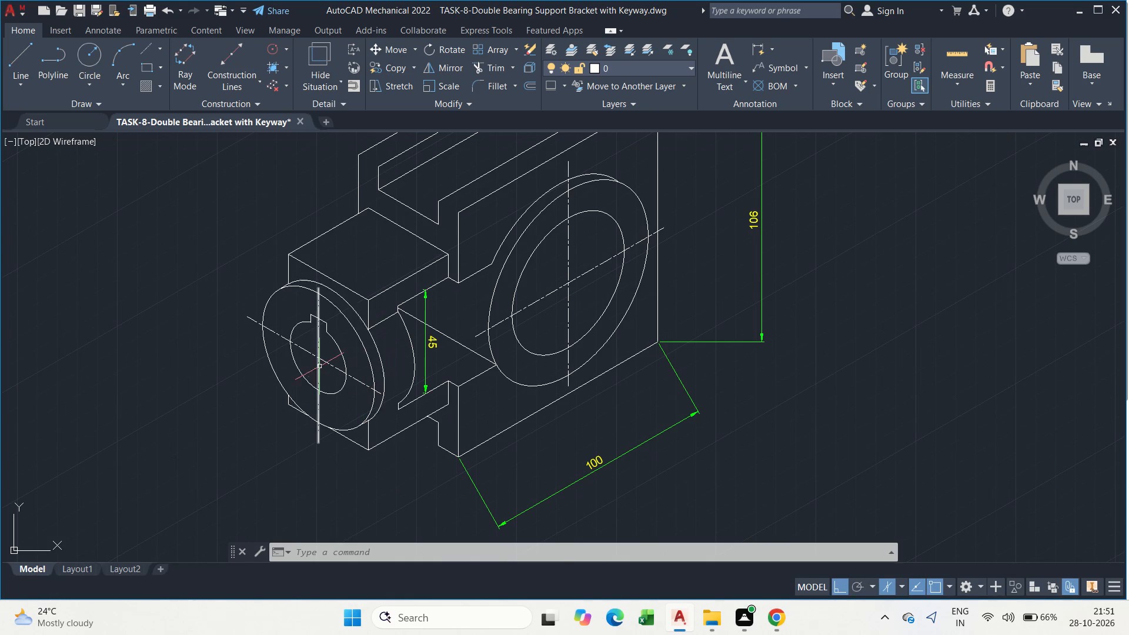
scroll(320, 366, "up", 1)
left_click(395, 351)
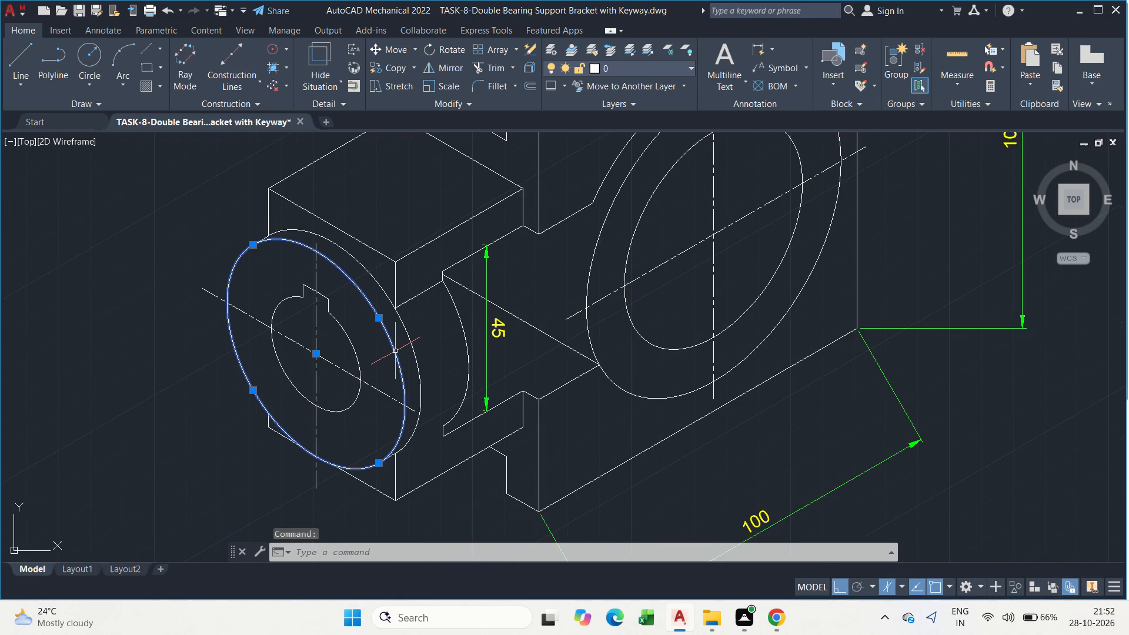
key("Escape")
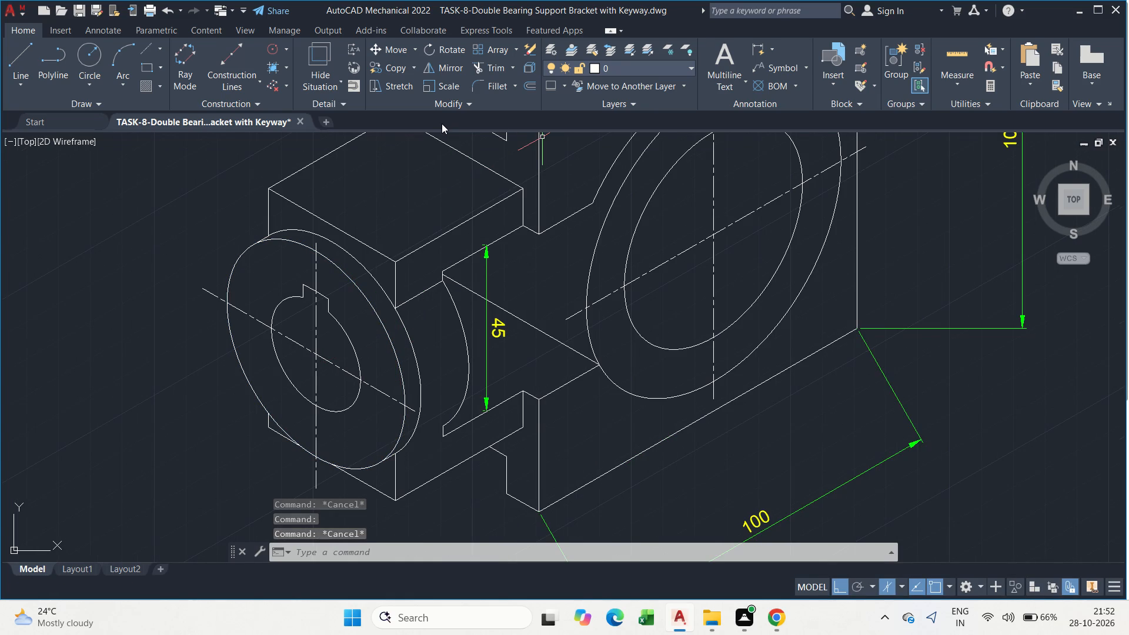
left_click(751, 69)
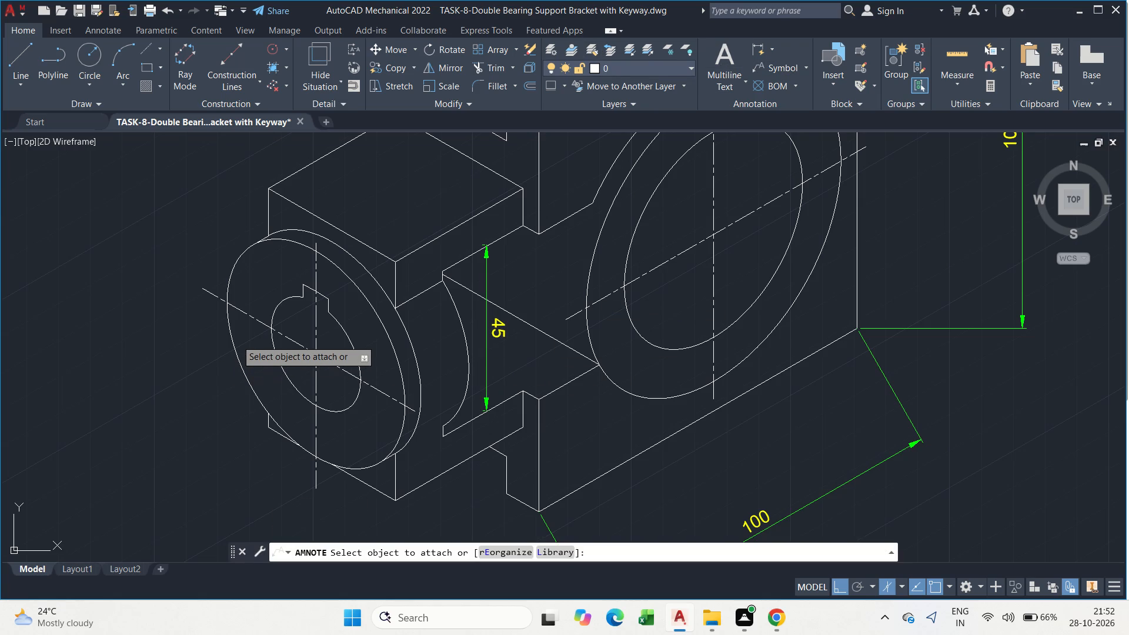
left_click_drag(232, 345, 226, 343)
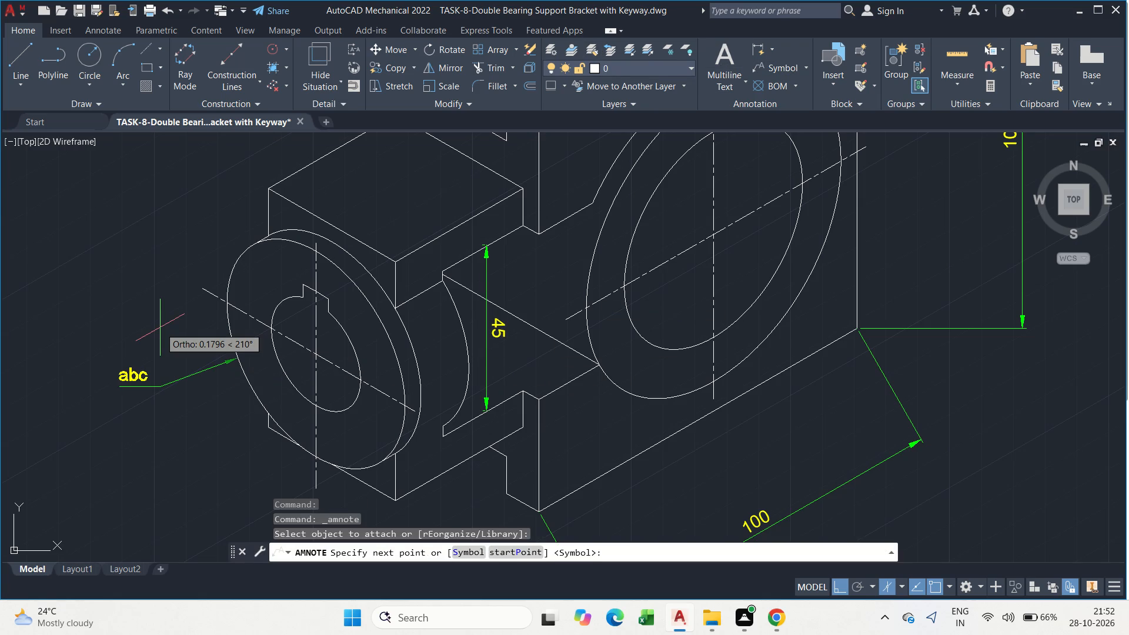
left_click(160, 327)
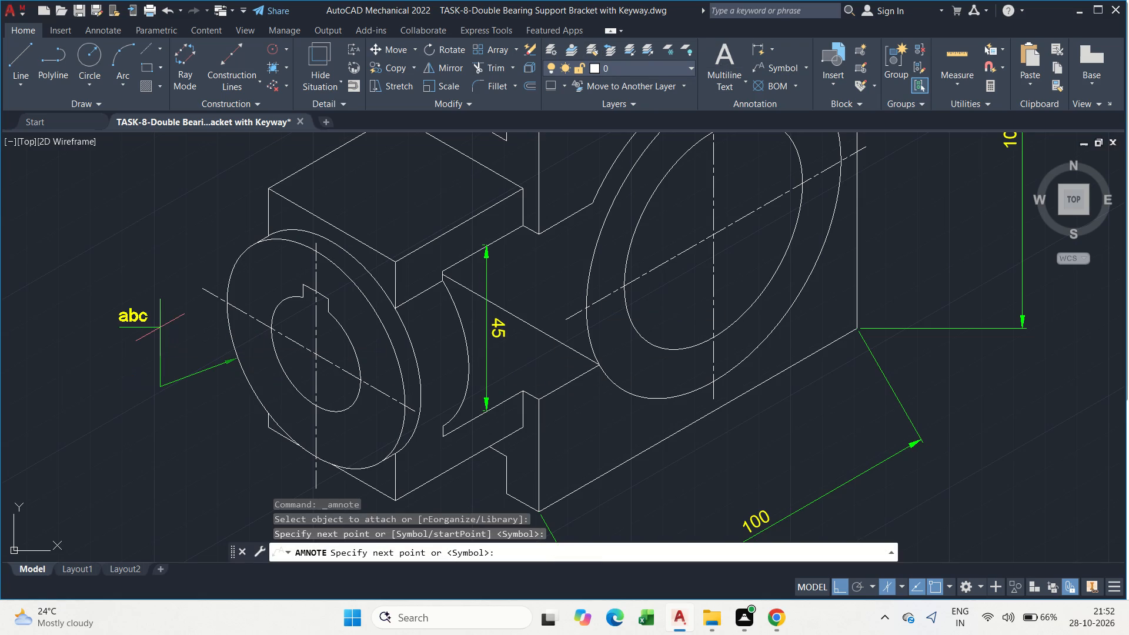
key("space")
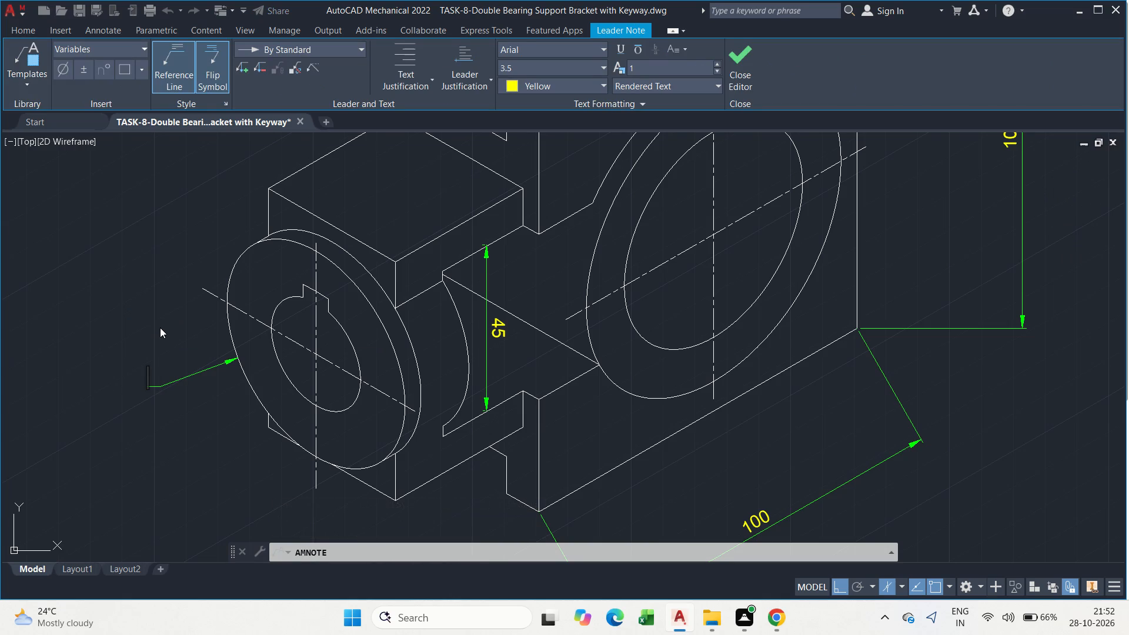
key("Return")
type("%%C")
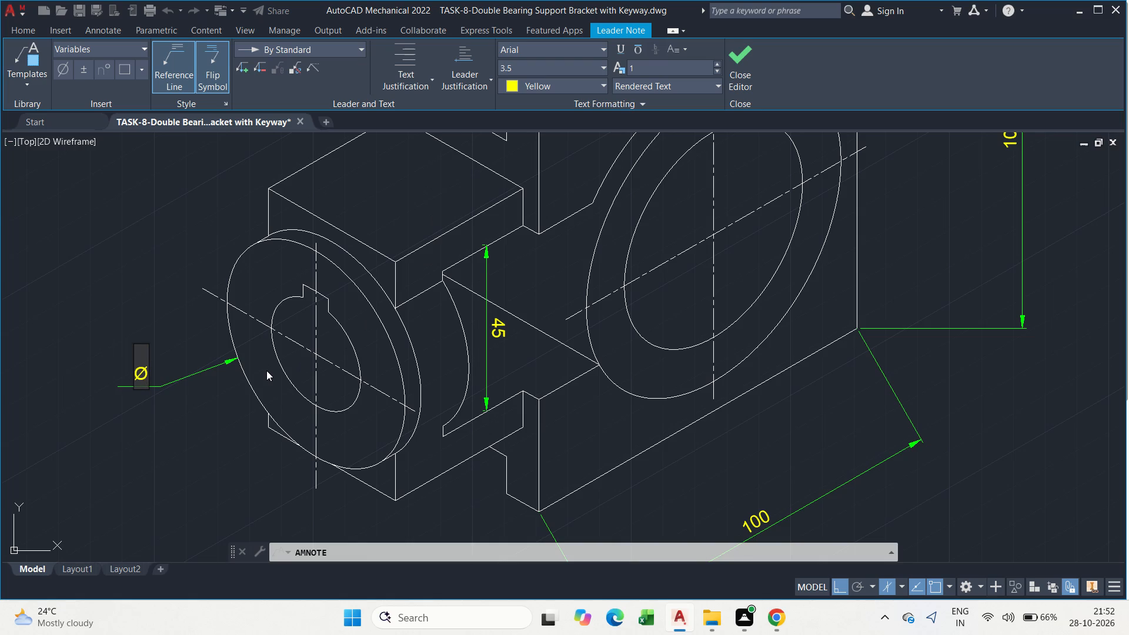
type("56")
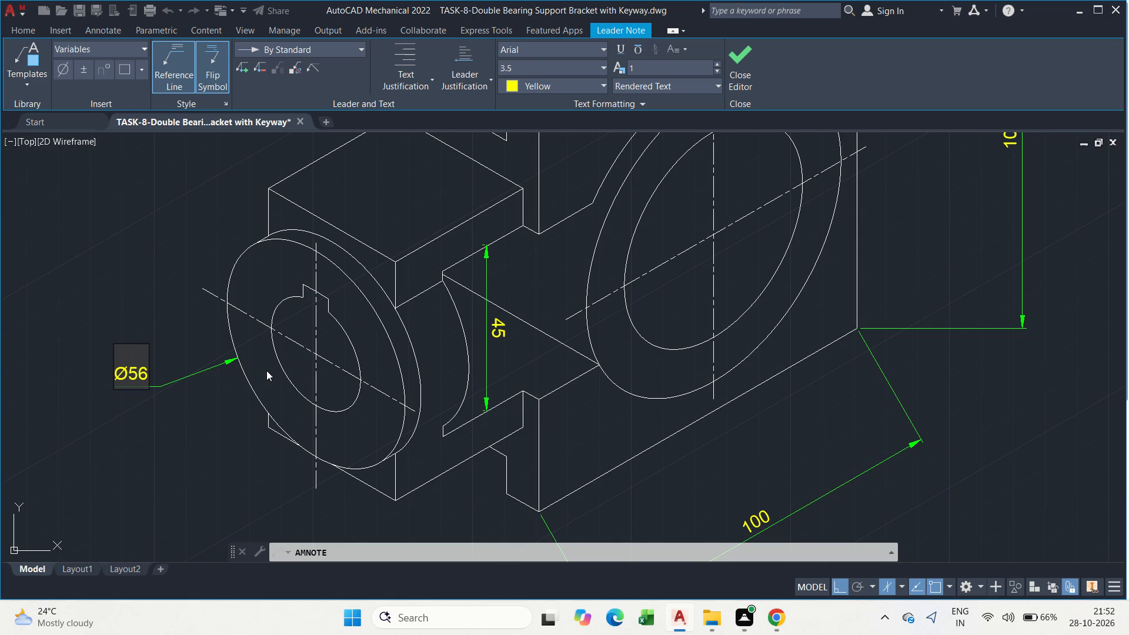
left_click(173, 429)
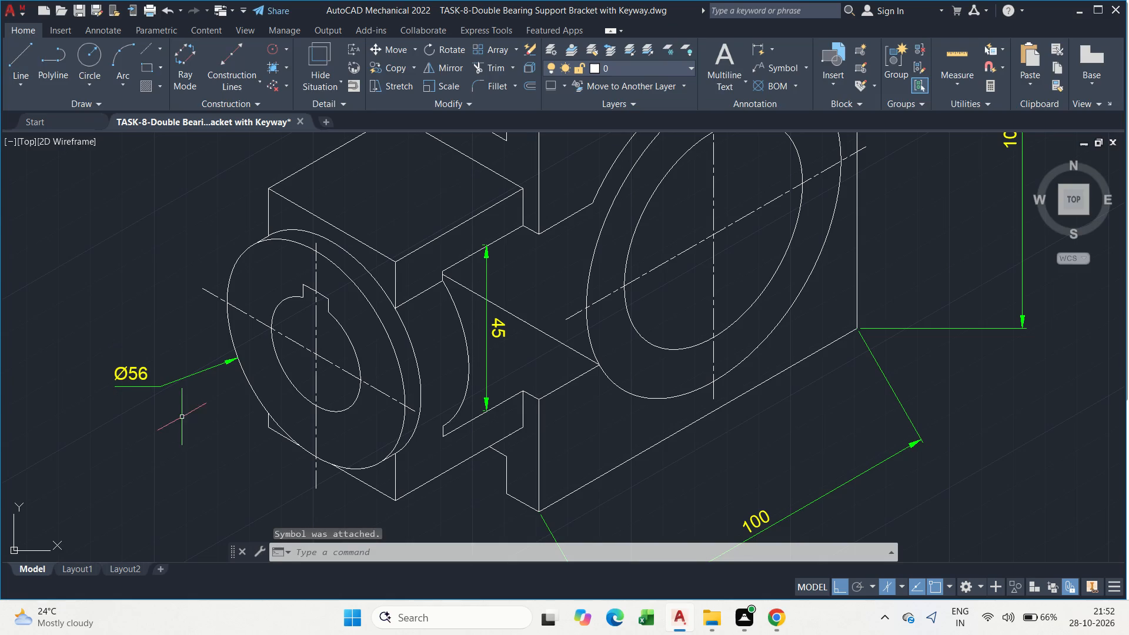
Attach a leader note reading Ø28 to the small boss's keyed bore, placed outside the bracket below the Ø56 note.
middle_click_drag(179, 415, 168, 406)
scroll(171, 380, "down", 1)
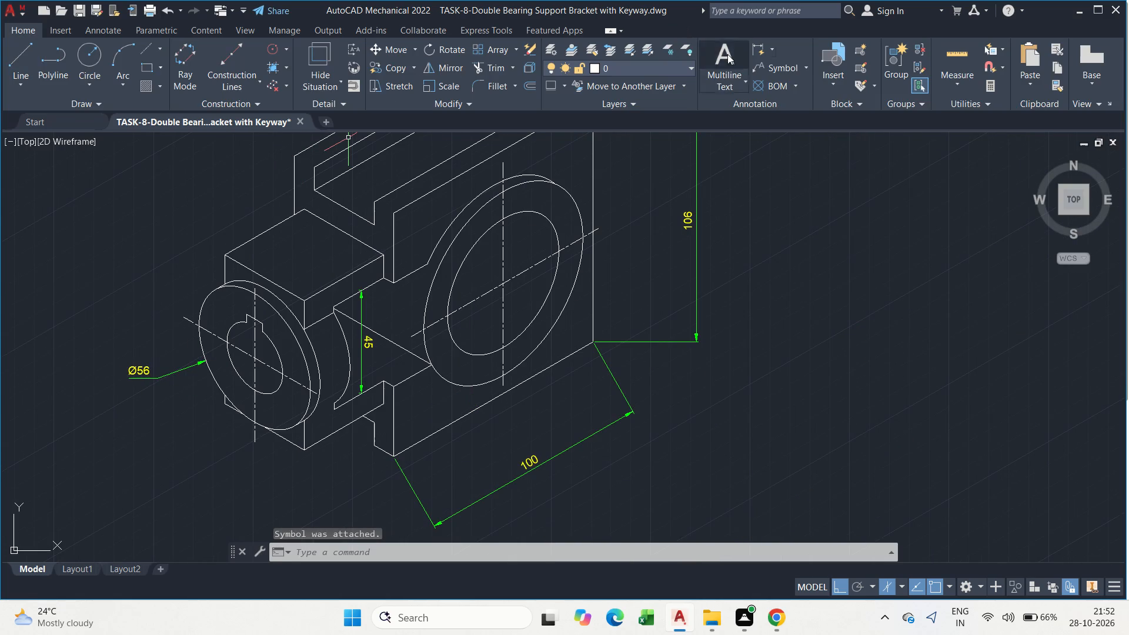
left_click(783, 65)
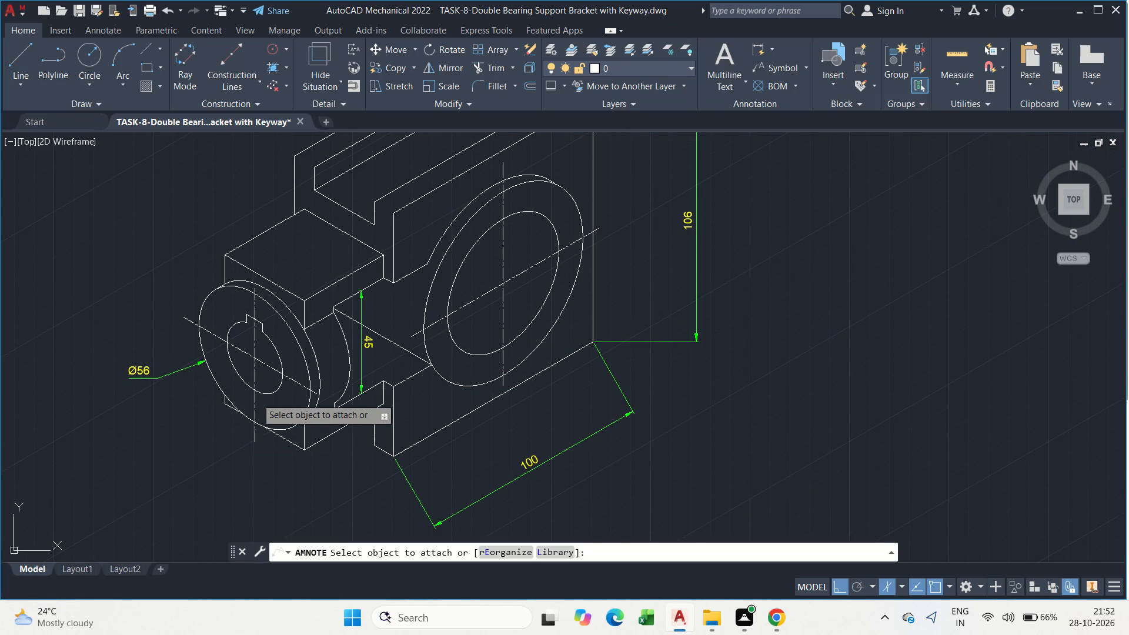
scroll(256, 398, "up", 2)
left_click(230, 368)
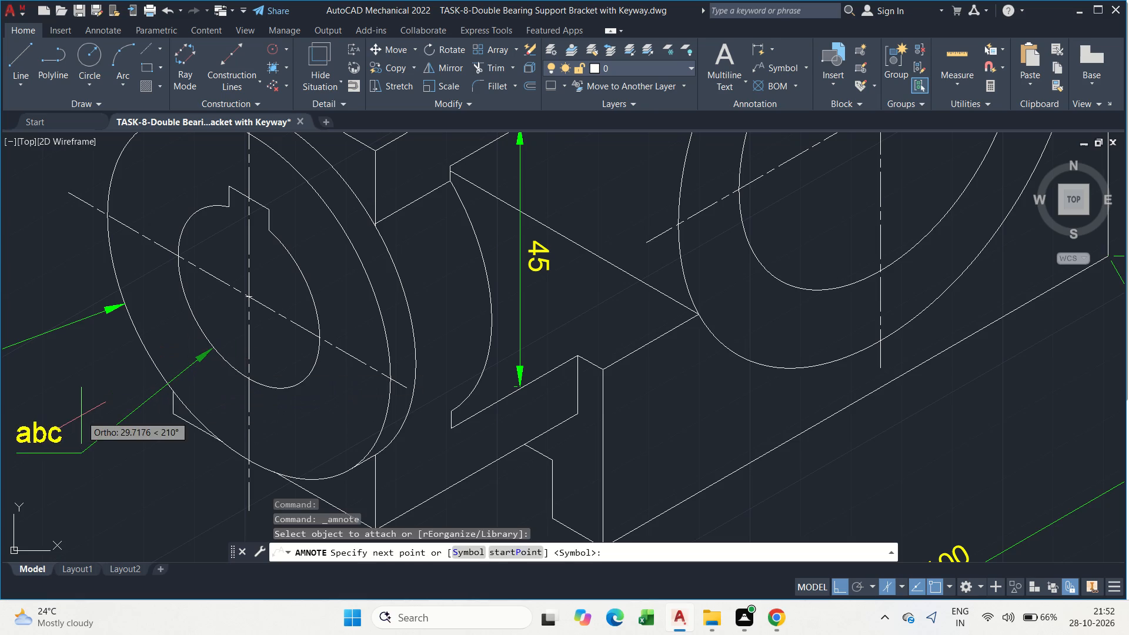
left_click(81, 416)
key("space")
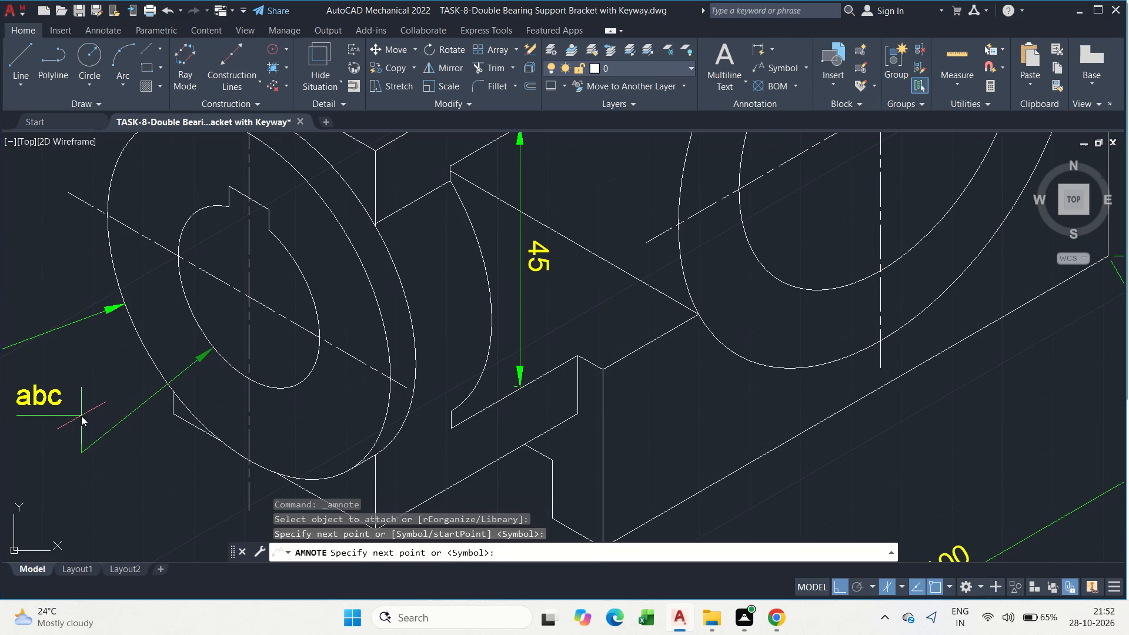
type("%%")
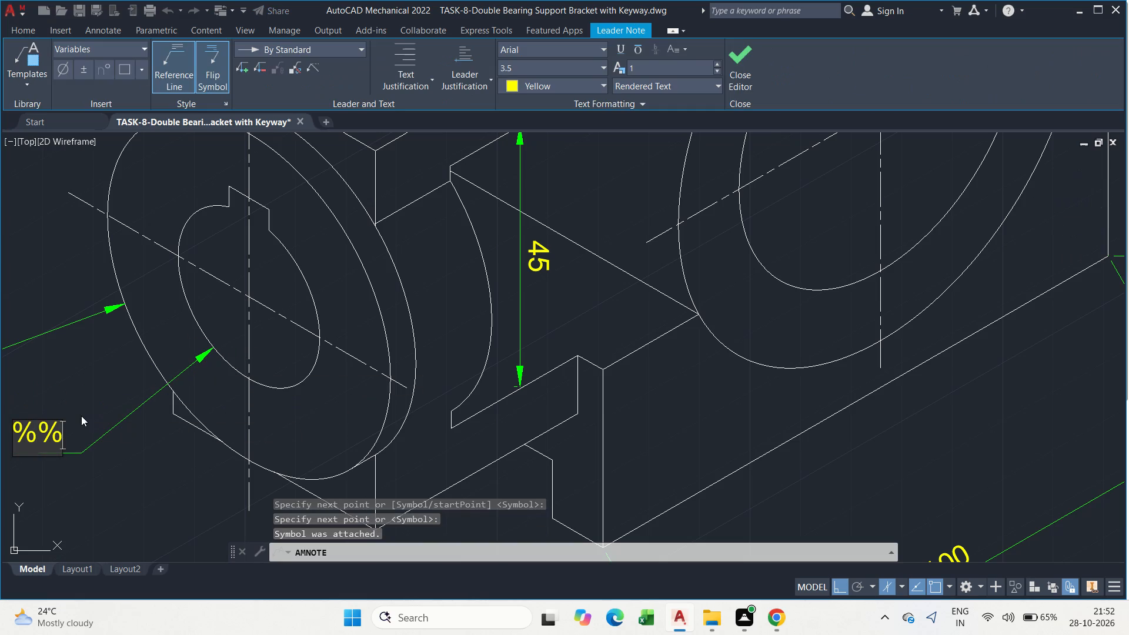
key("shift+c")
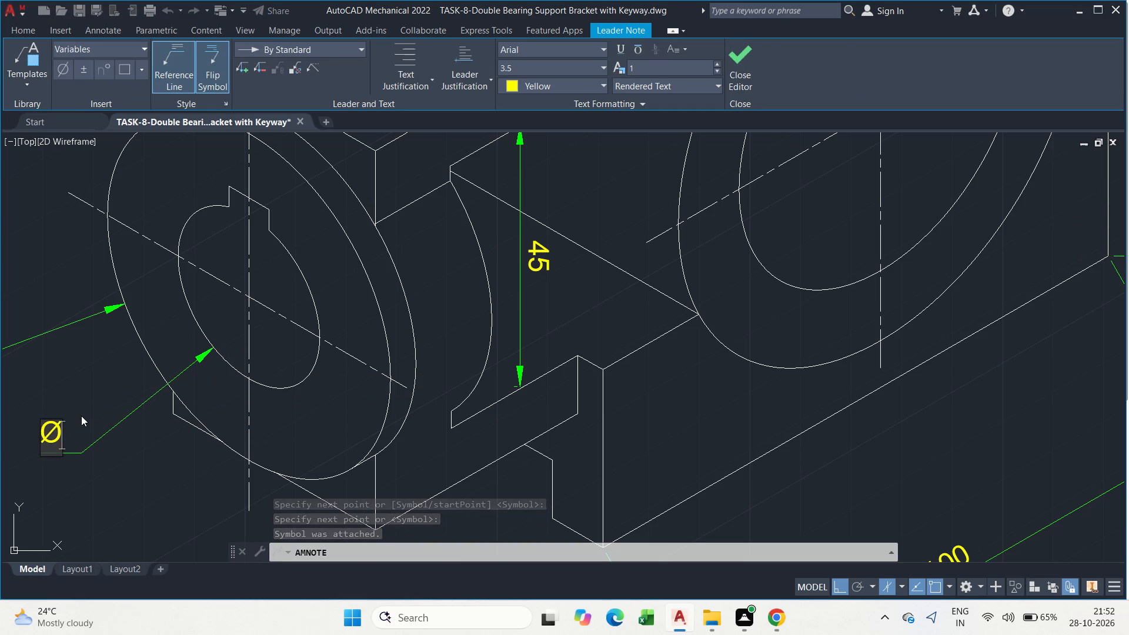
key("2")
key("8")
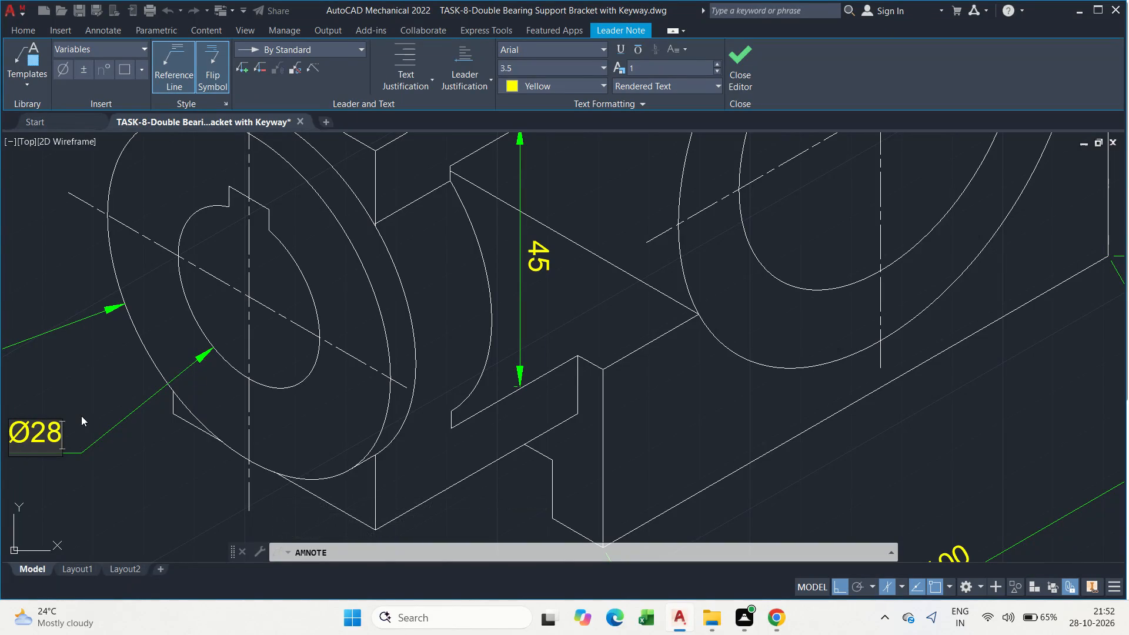
key("Return")
key("BackSpace")
left_click(139, 430)
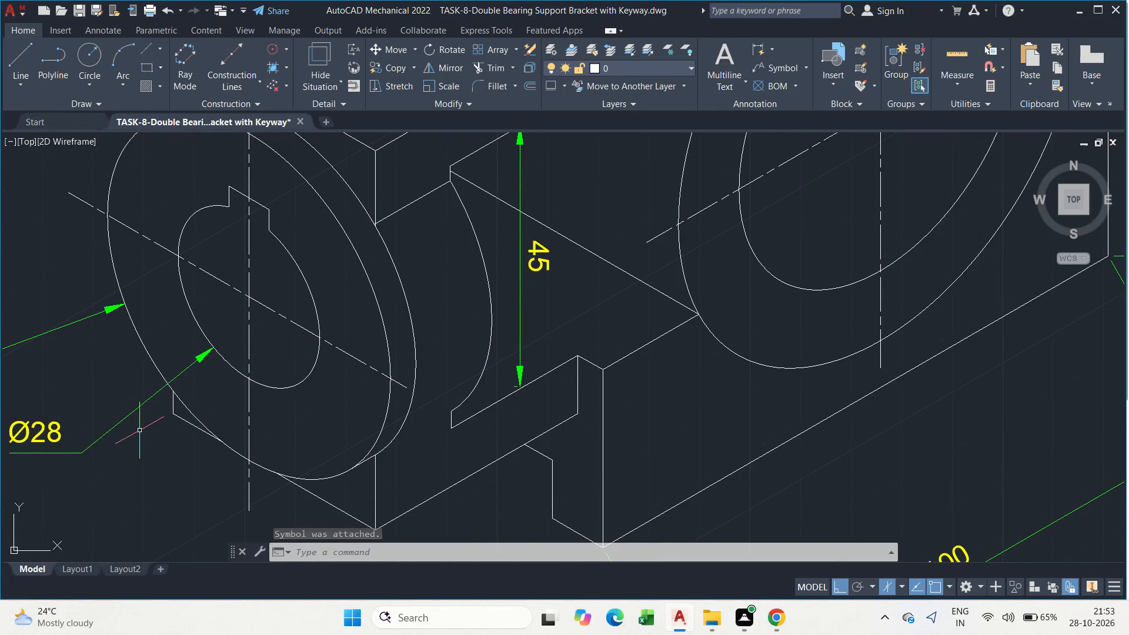
Add a vertical Power Dimension over the full height of the small boss's block, placed outside the bracket beside the diameter notes.
scroll(139, 430, "down", 2)
middle_click_drag(136, 426, 101, 323)
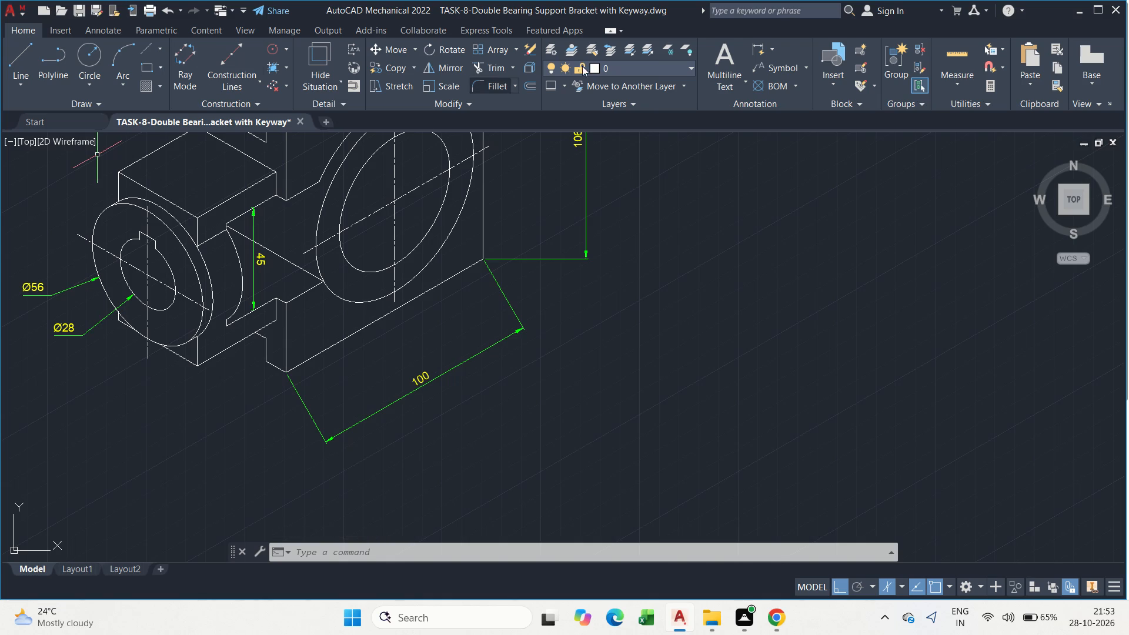
left_click(761, 48)
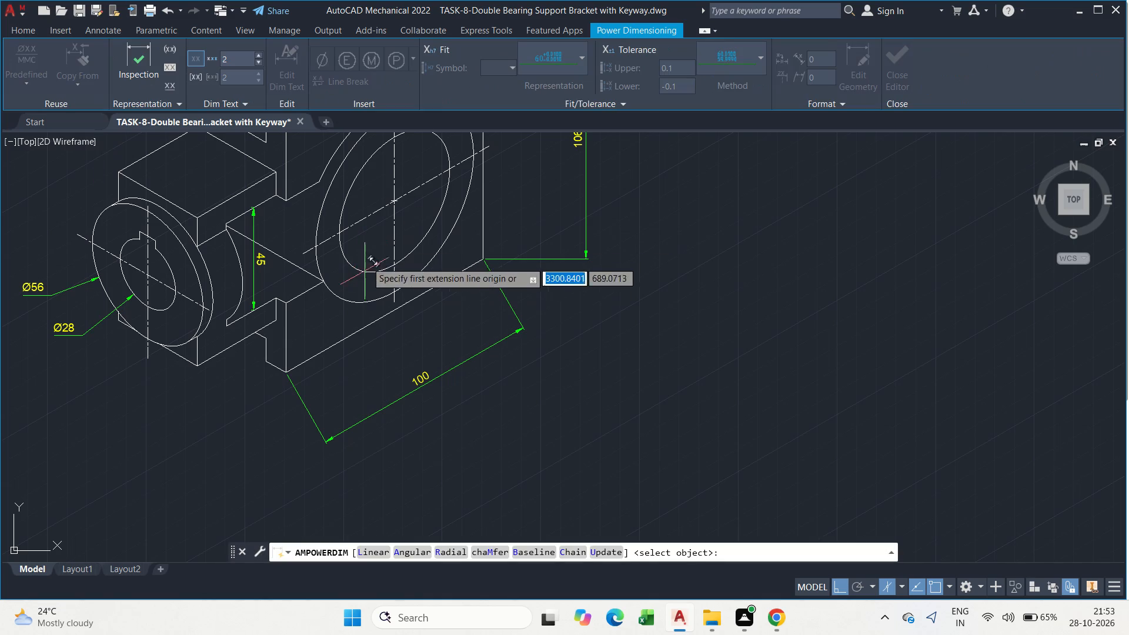
scroll(140, 200, "up", 1)
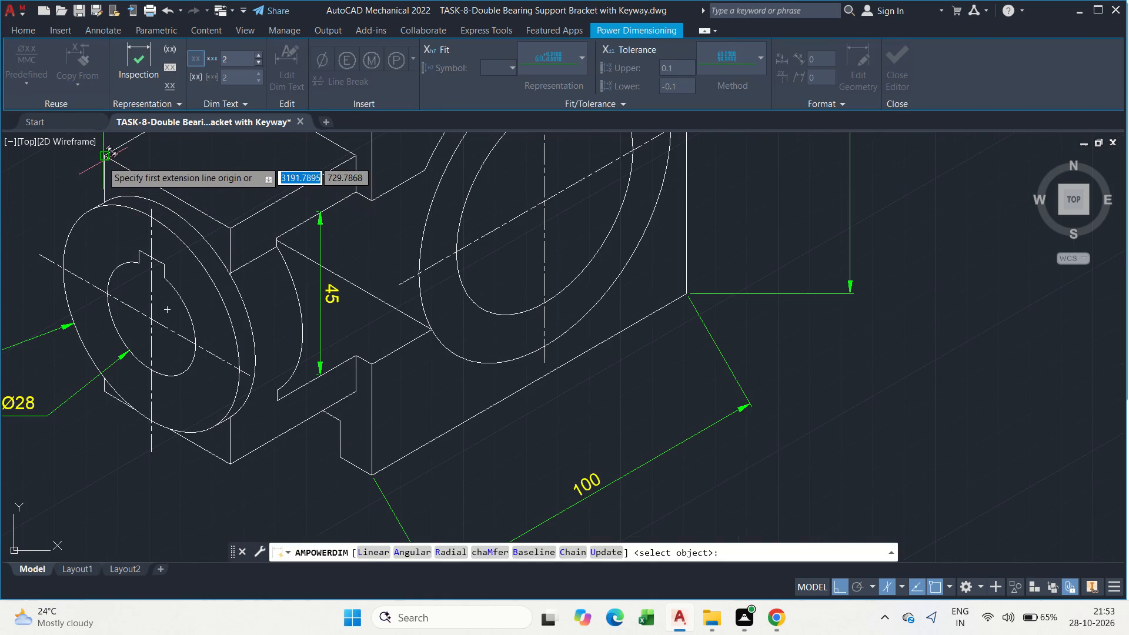
left_click(101, 161)
left_click(99, 395)
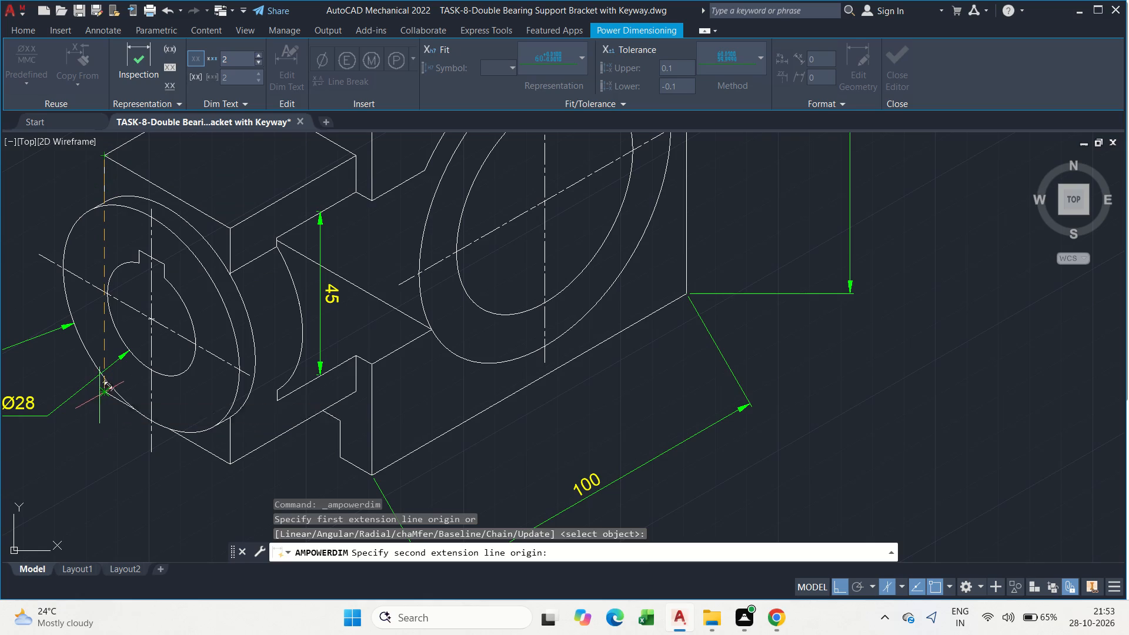
middle_click_drag(0, 320, 284, 494)
middle_click_drag(188, 406, 598, 586)
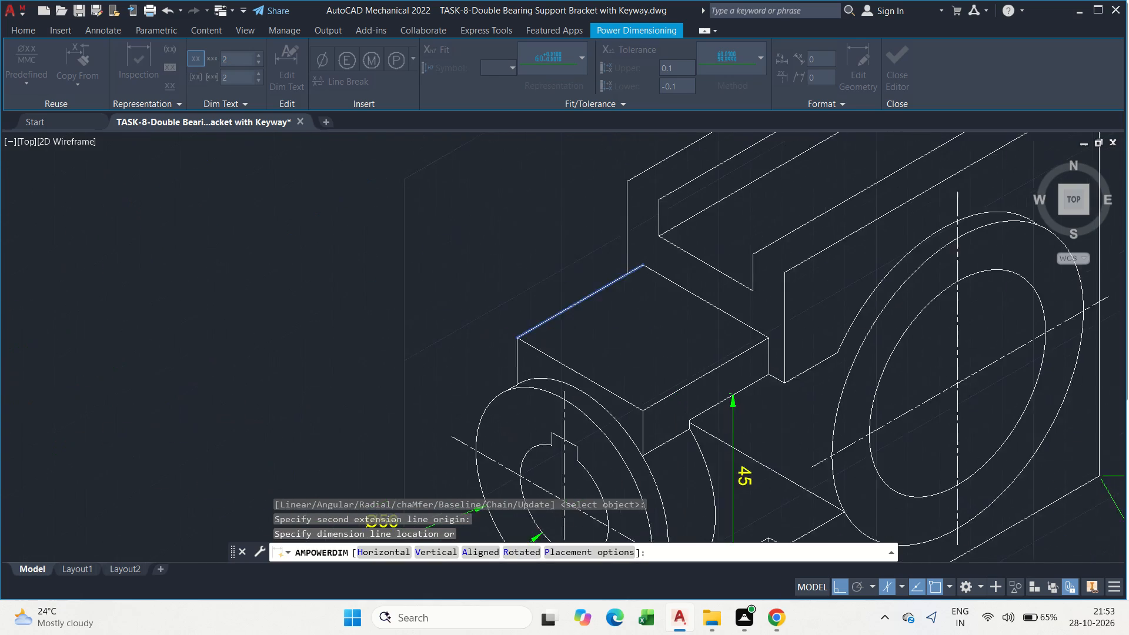
middle_click_drag(598, 586, 535, 466)
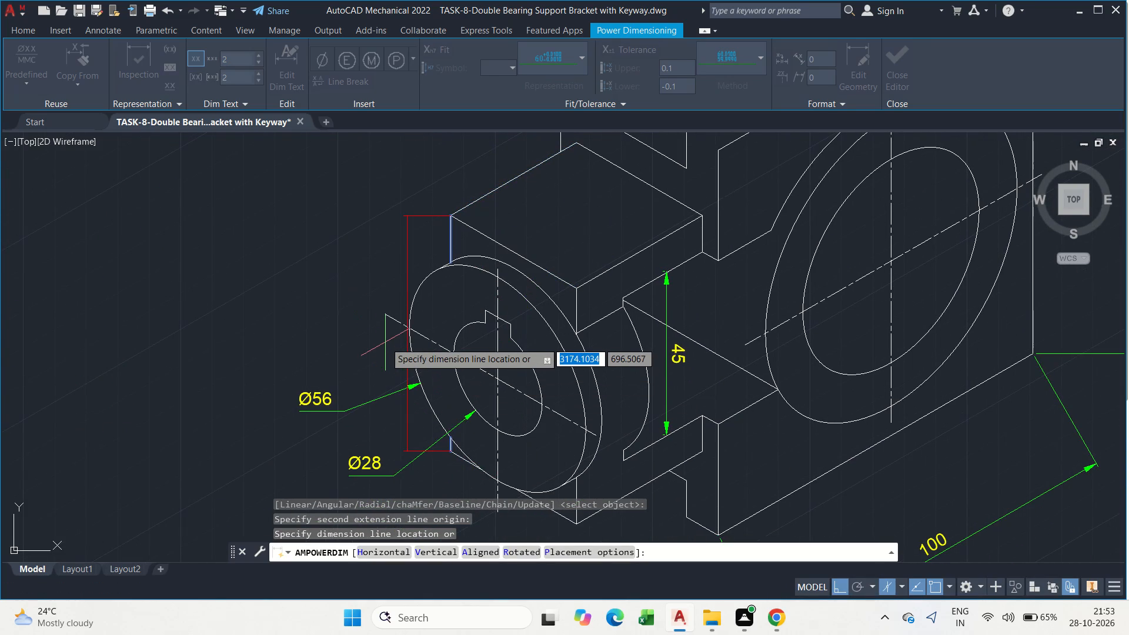
left_click(368, 339)
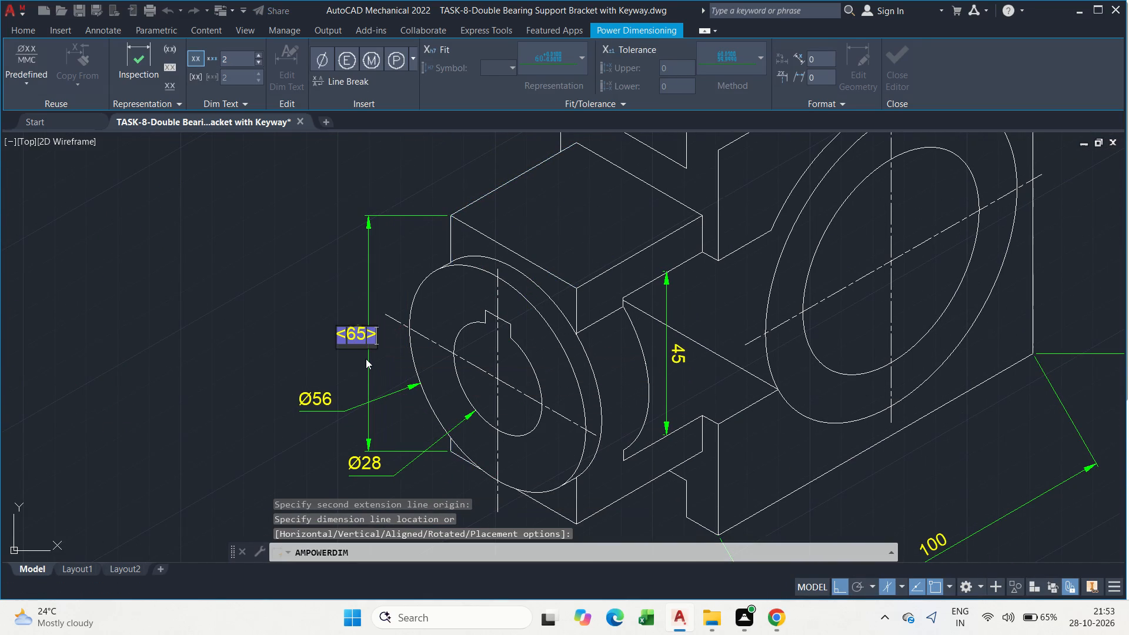
scroll(366, 357, "up", 1)
left_click(360, 359)
scroll(390, 343, "down", 2)
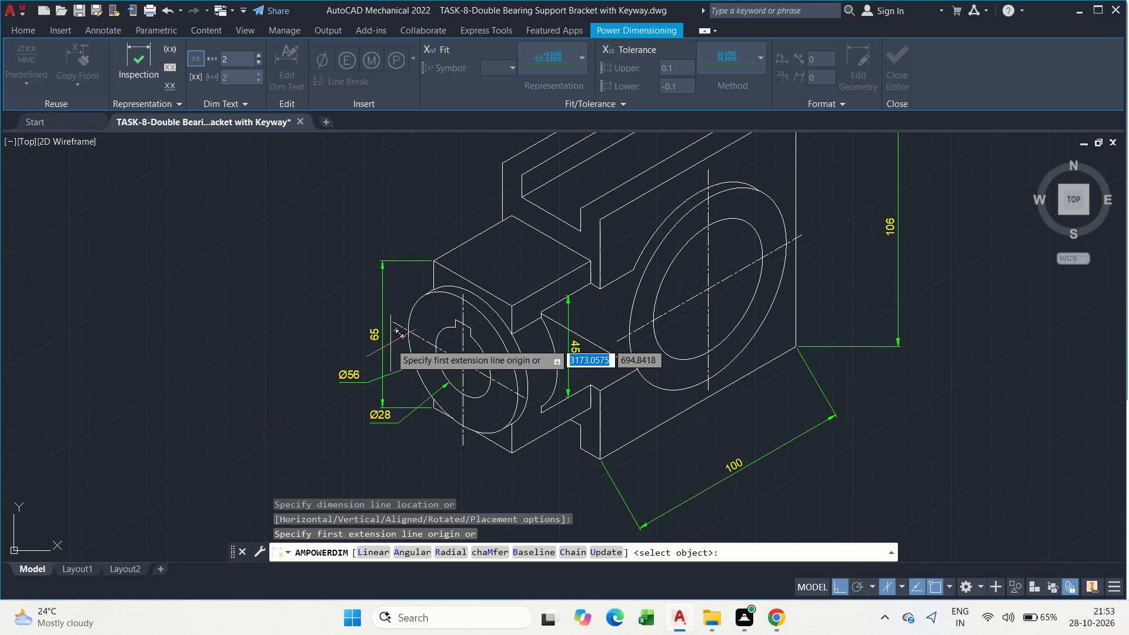
scroll(420, 382, "up", 3)
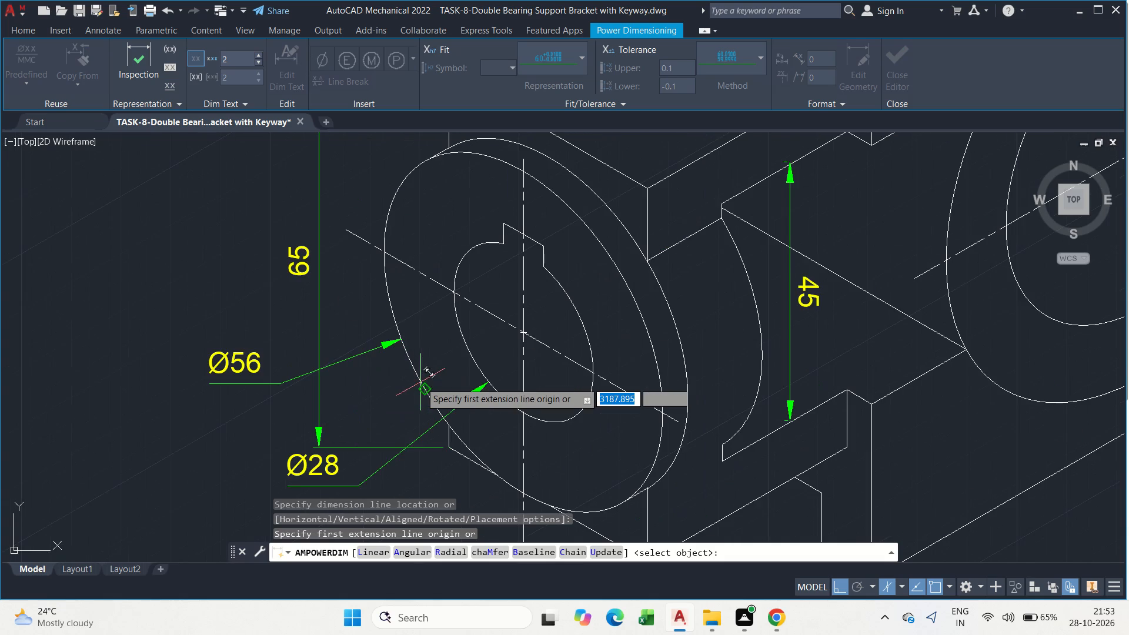
scroll(355, 319, "down", 2)
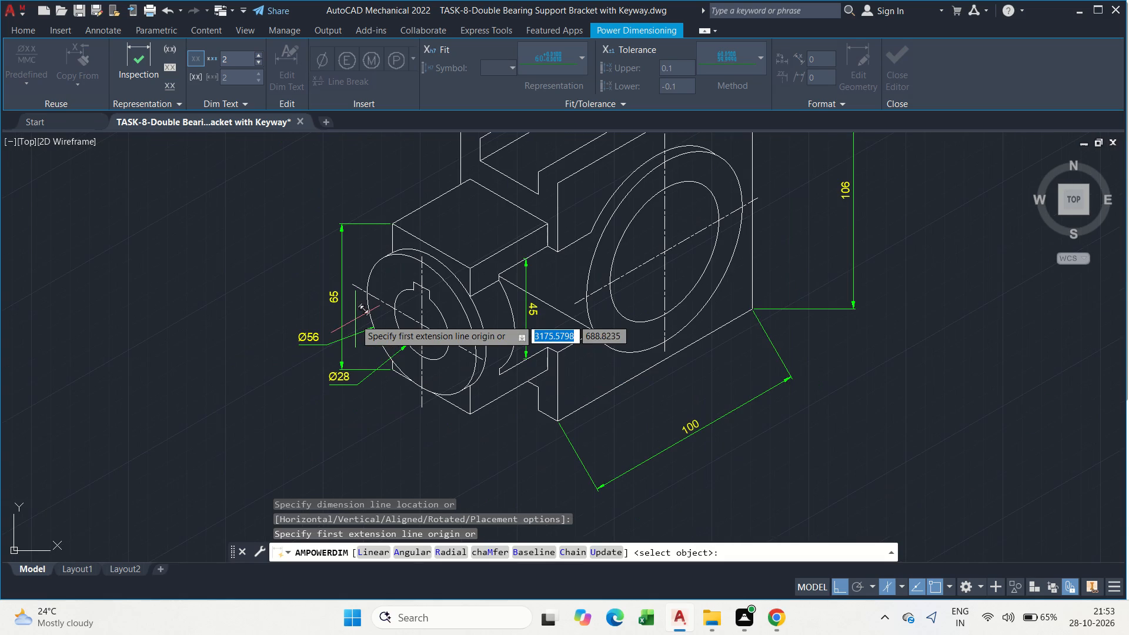
middle_click_drag(365, 319, 325, 308)
key("Escape")
Draw the missing top edge line across the near end of the rear rail, using the left isoplane.
scroll(383, 316, "up", 2)
middle_click_drag(483, 365, 271, 349)
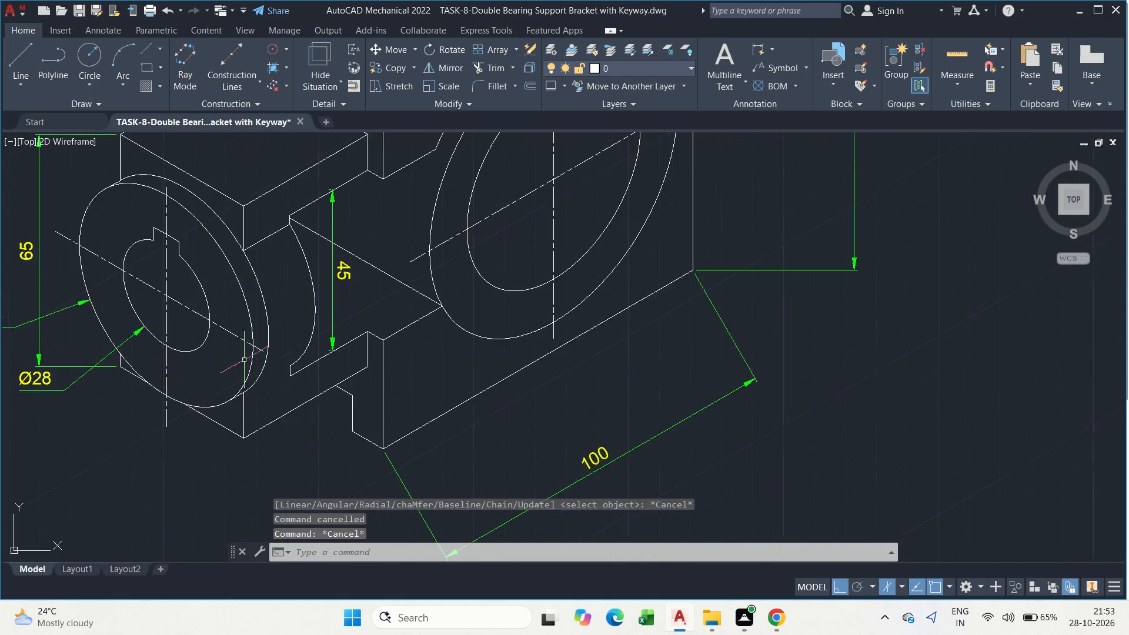
scroll(191, 388, "down", 1)
middle_click_drag(231, 360, 296, 450)
scroll(331, 307, "up", 1)
middle_click_drag(389, 410, 405, 600)
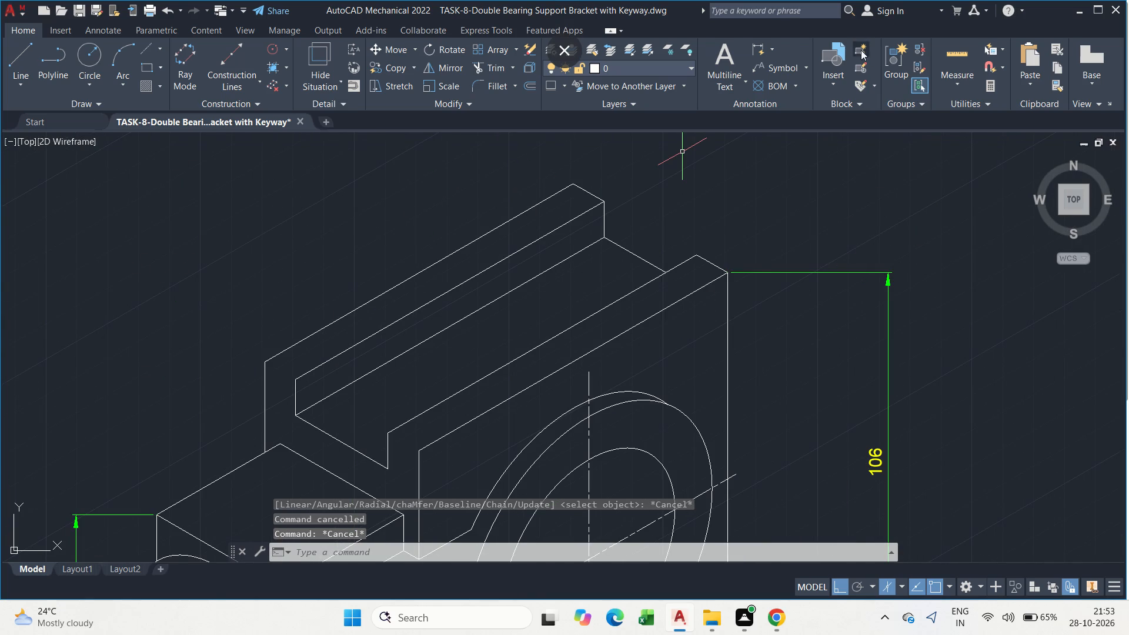
left_click(756, 45)
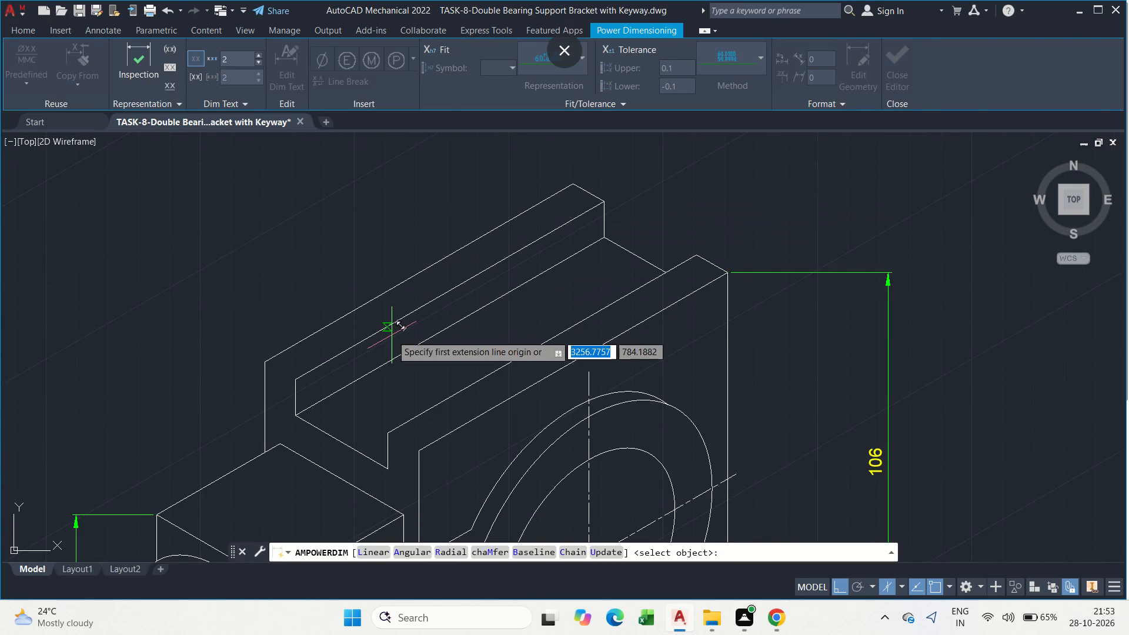
key("Escape")
type("l")
key("space")
scroll(311, 339, "up", 1)
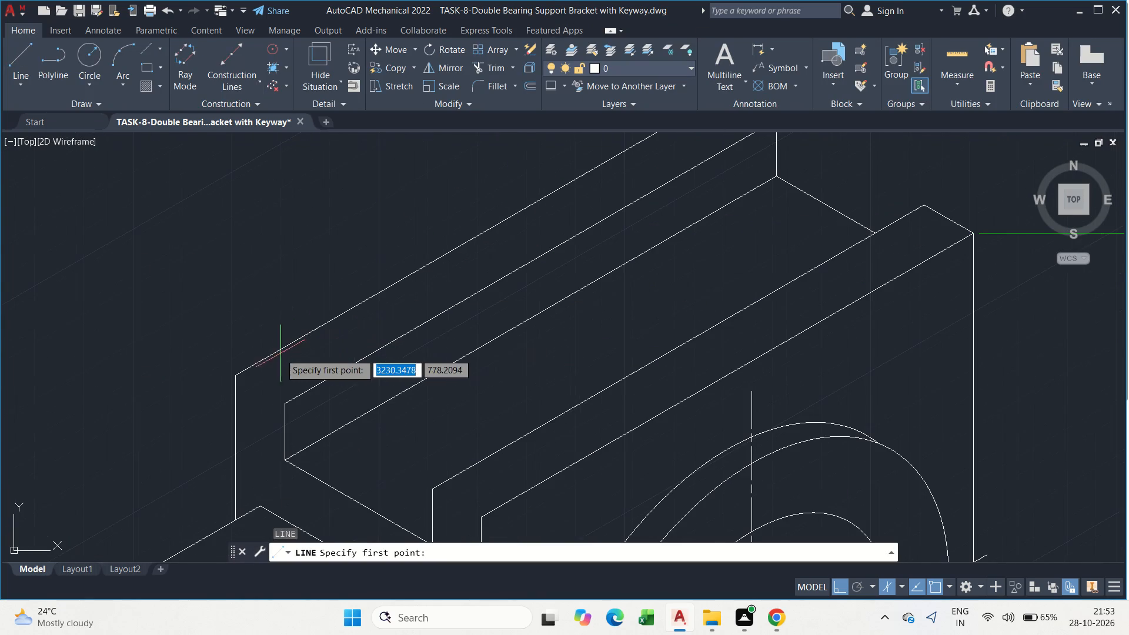
left_click_drag(240, 372, 248, 378)
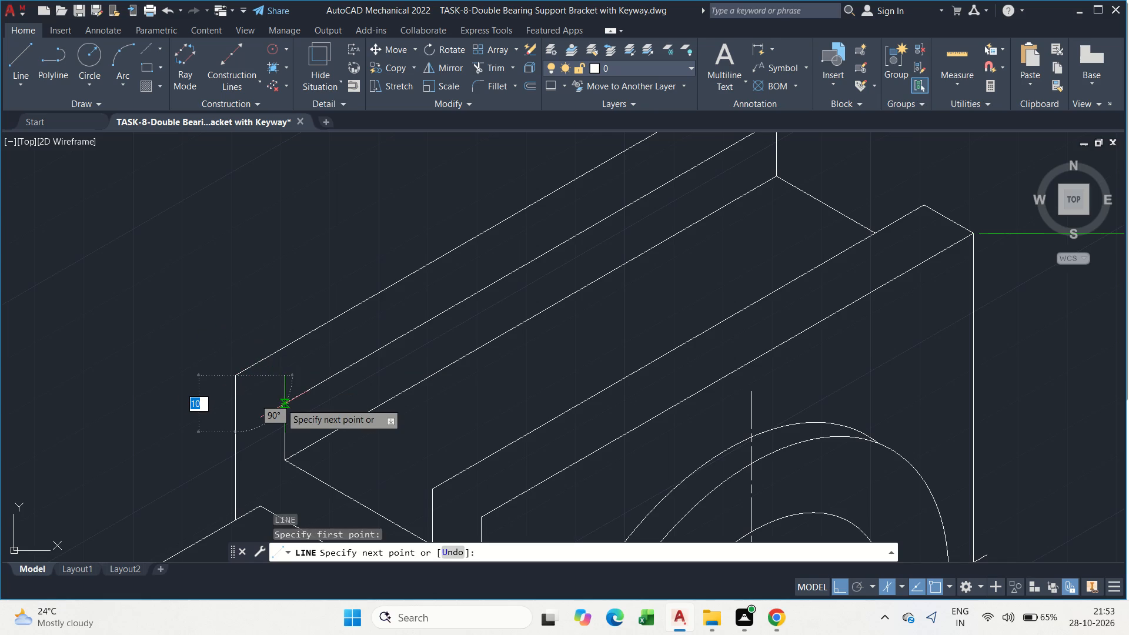
key("F5")
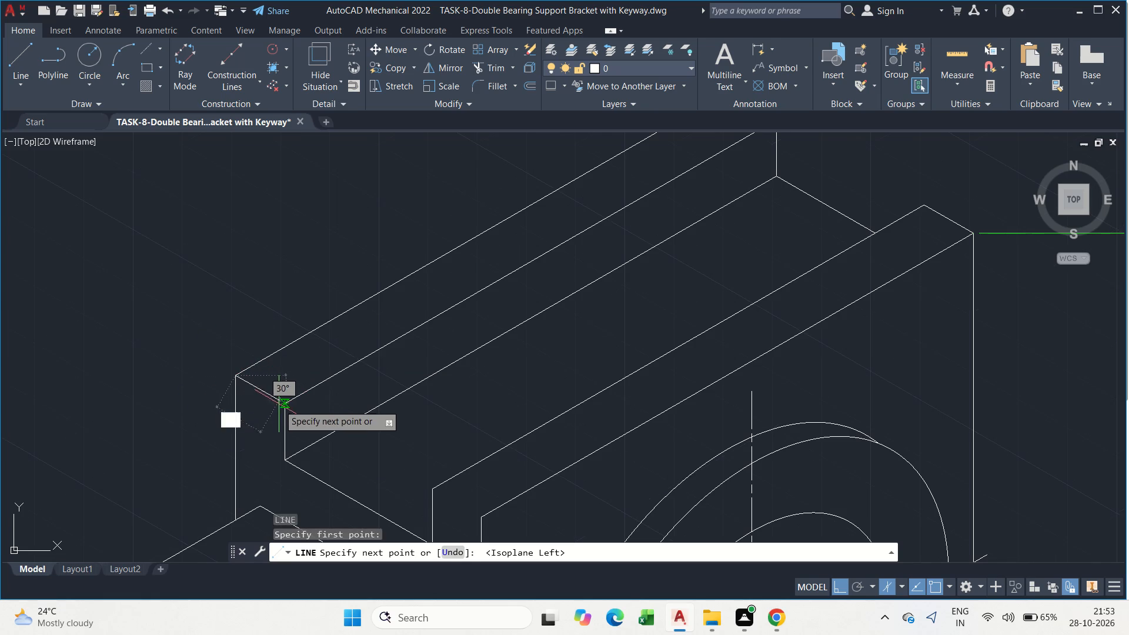
left_click(280, 405)
key("Escape")
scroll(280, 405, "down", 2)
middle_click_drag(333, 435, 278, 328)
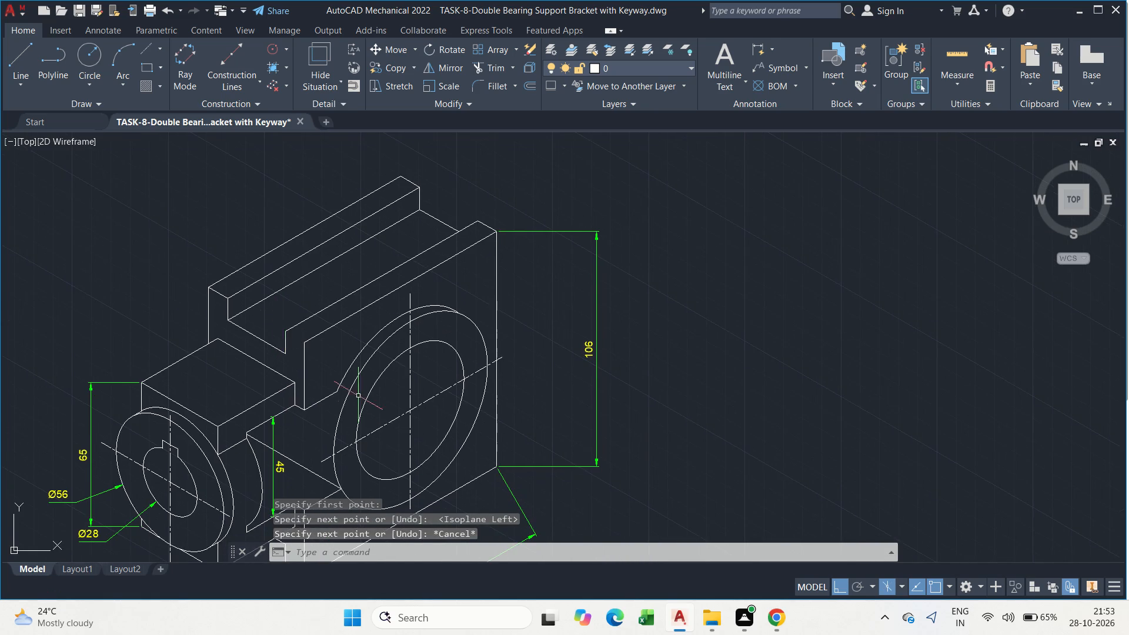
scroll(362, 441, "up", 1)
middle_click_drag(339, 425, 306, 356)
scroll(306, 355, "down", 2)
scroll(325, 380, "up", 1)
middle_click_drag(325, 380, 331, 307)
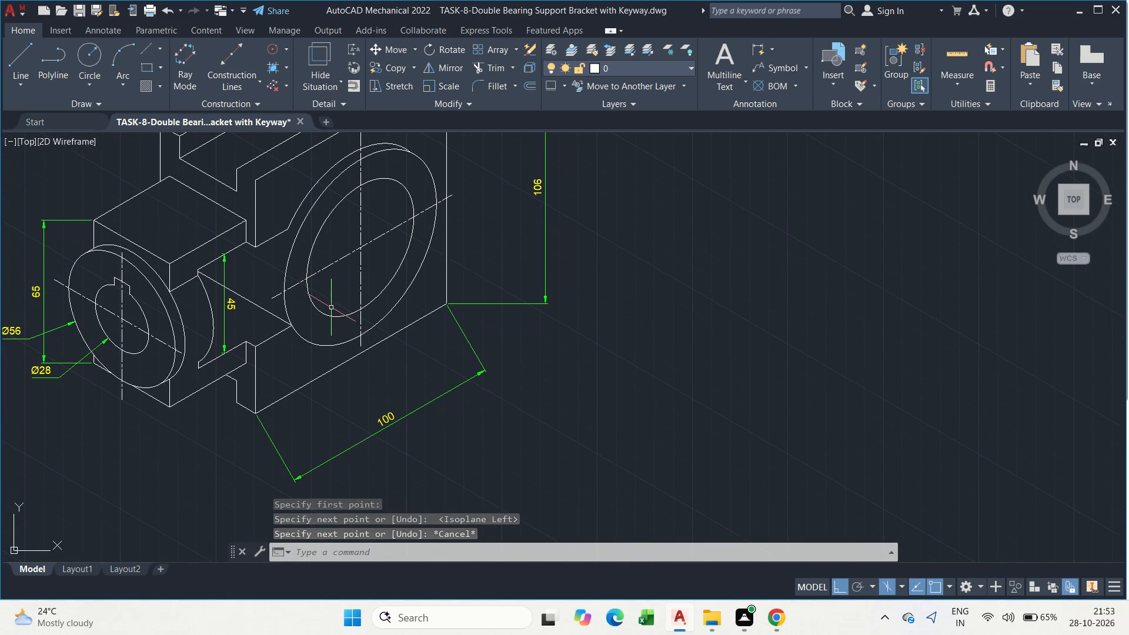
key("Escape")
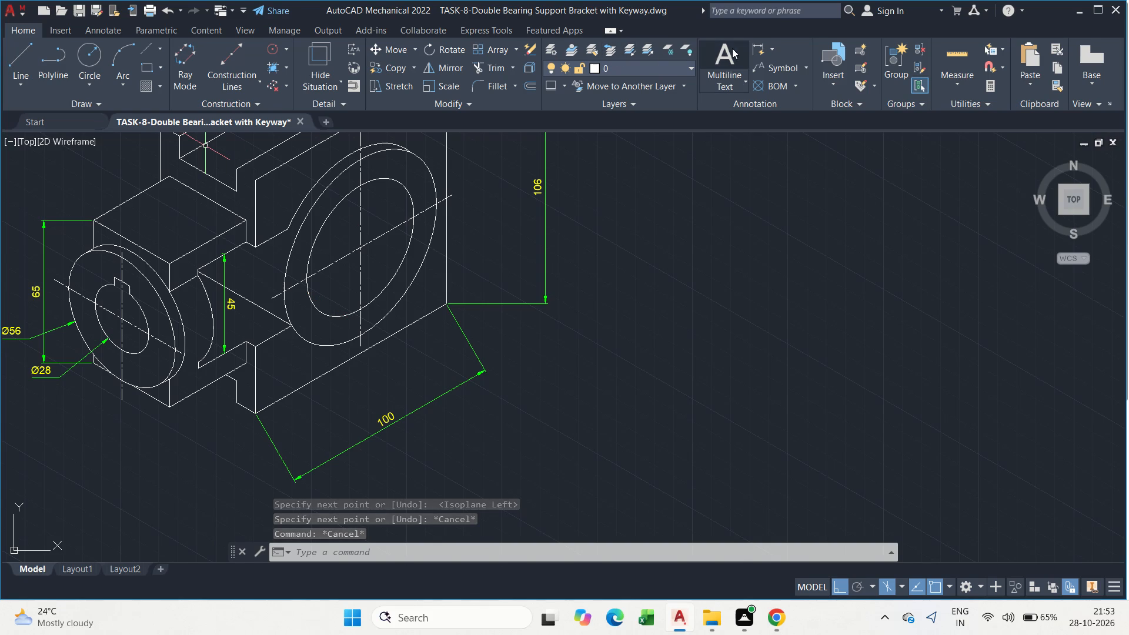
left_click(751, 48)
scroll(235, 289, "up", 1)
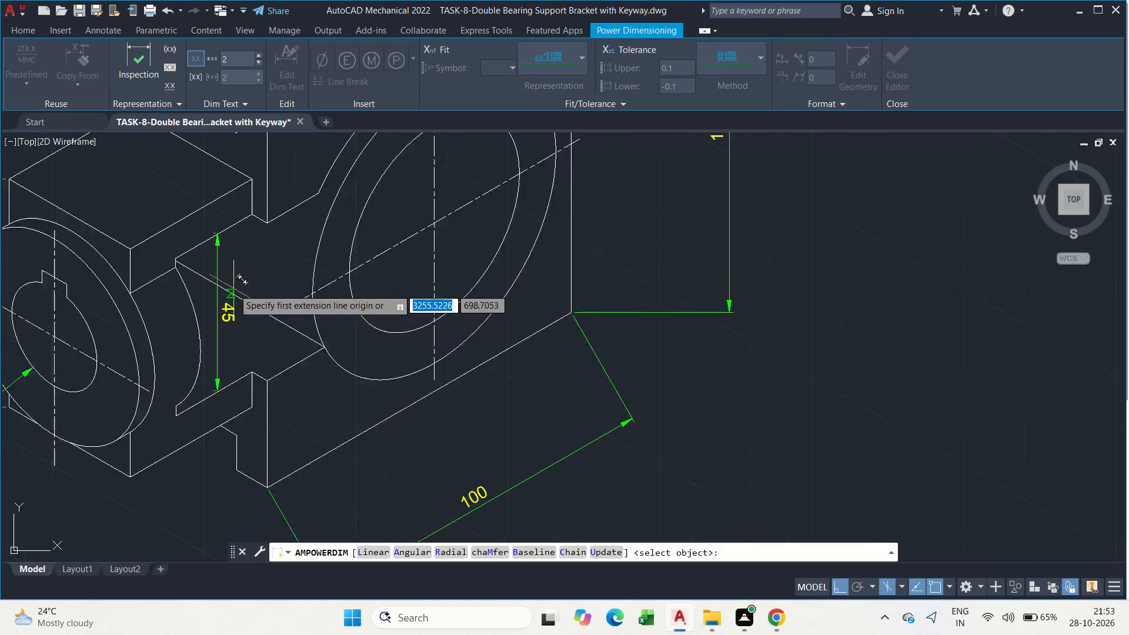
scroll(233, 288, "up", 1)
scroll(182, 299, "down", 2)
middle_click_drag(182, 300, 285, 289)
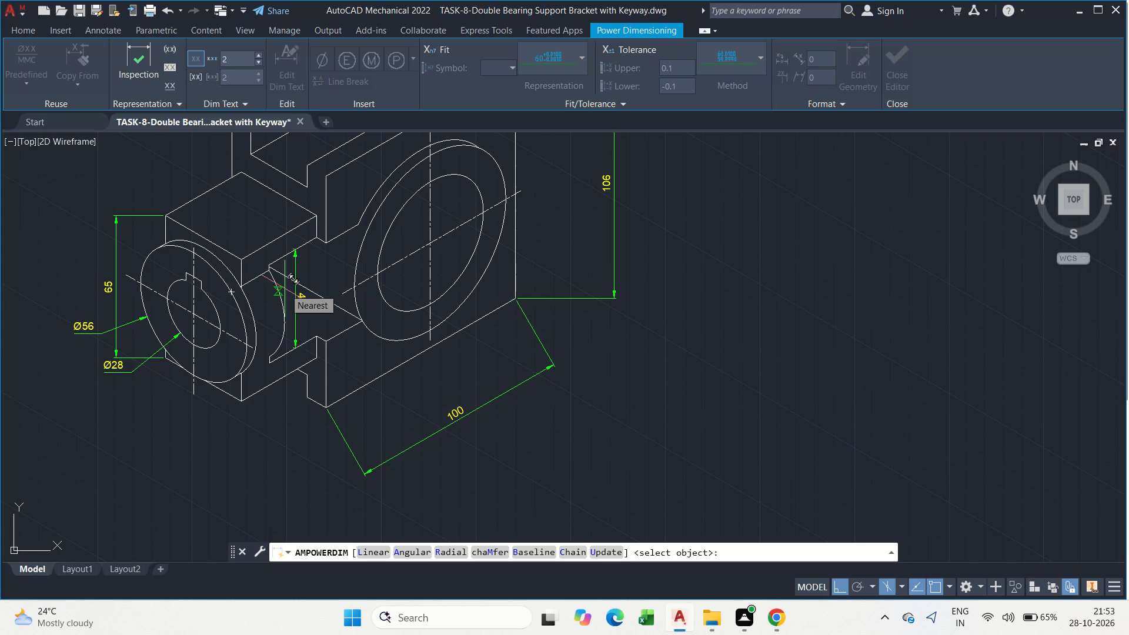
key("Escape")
Trim away the small boss's rear outer arc between the block's upper and lower front corner edges.
scroll(235, 295, "up", 4)
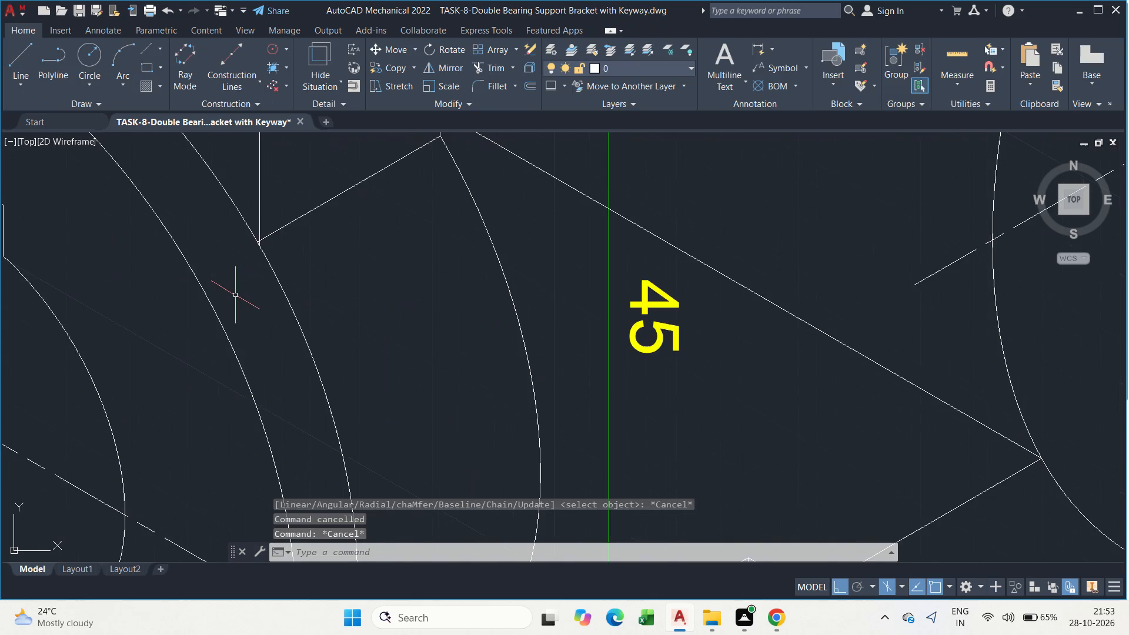
scroll(235, 295, "down", 2)
type("tr")
key("space")
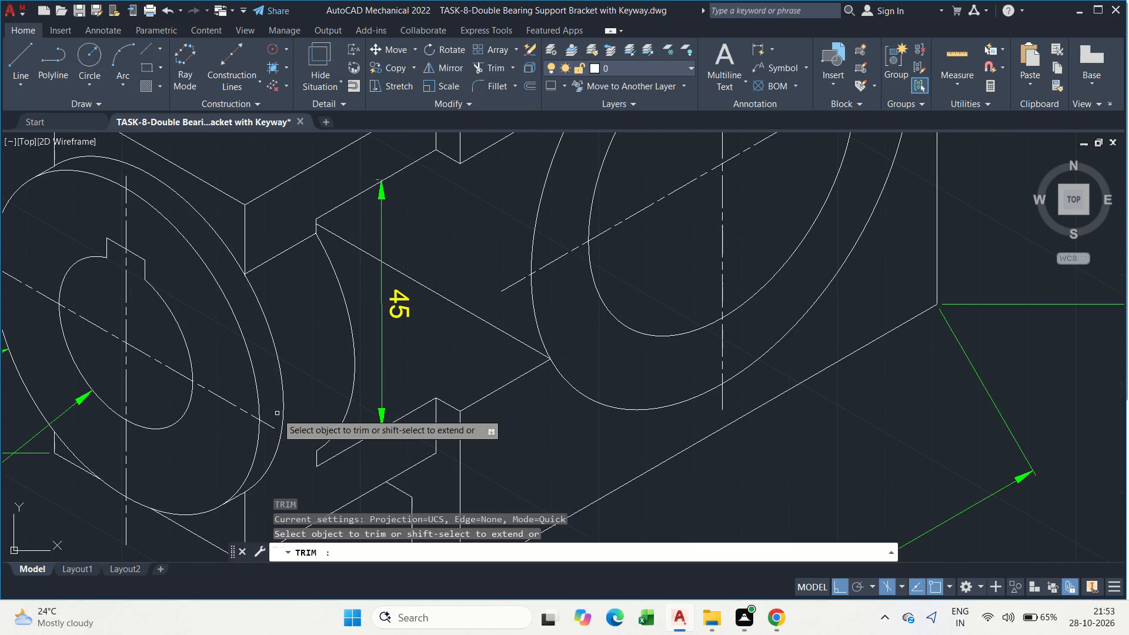
left_click(283, 402)
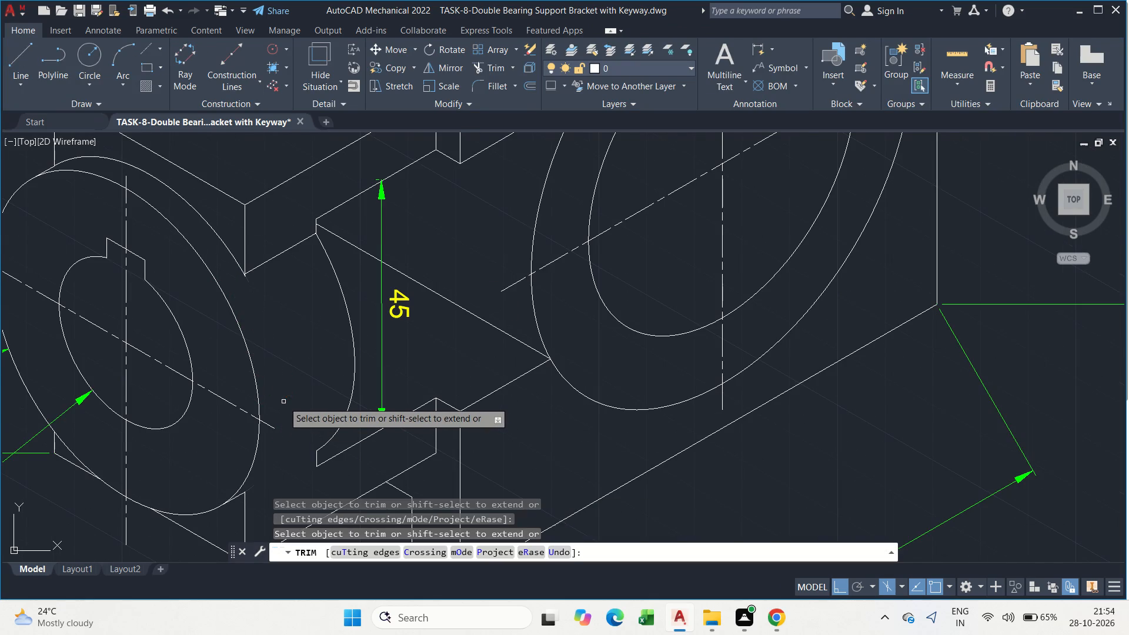
key("Escape")
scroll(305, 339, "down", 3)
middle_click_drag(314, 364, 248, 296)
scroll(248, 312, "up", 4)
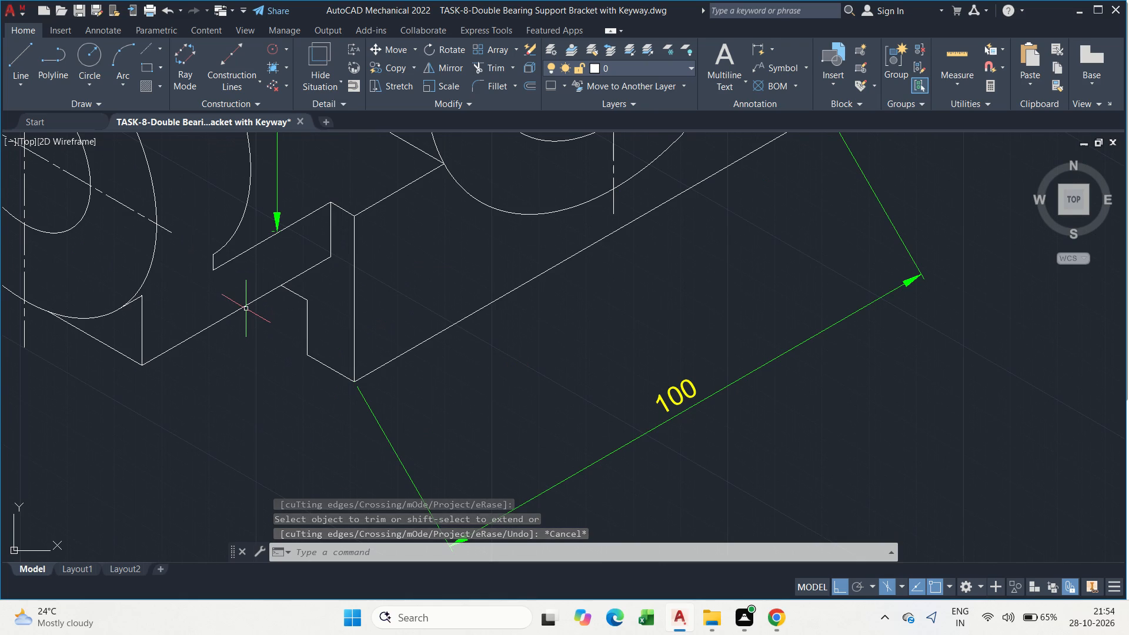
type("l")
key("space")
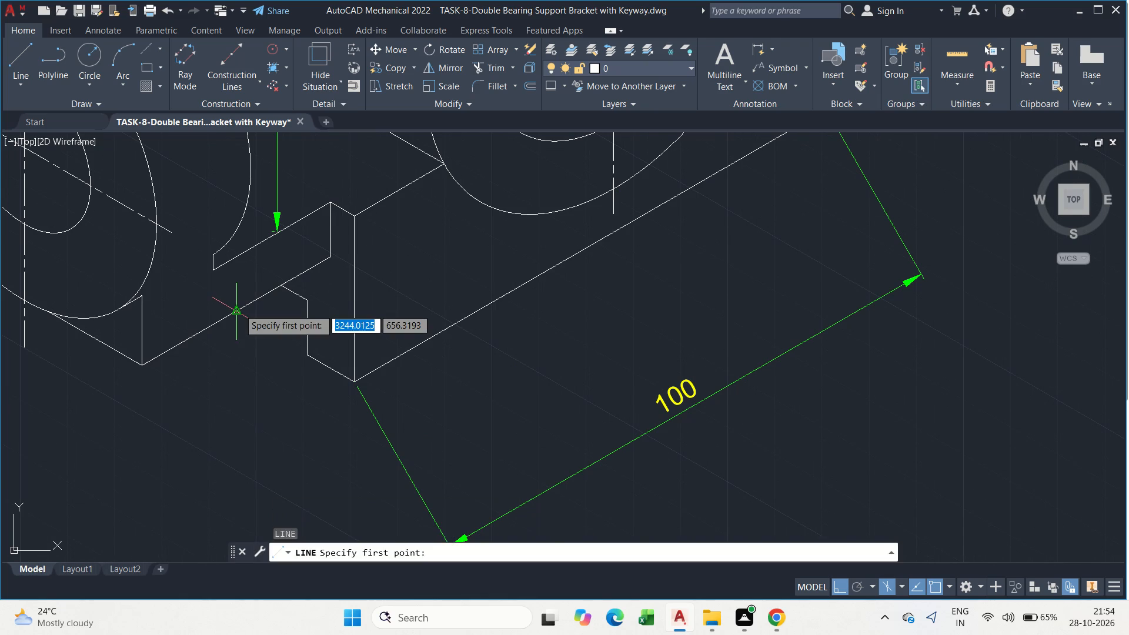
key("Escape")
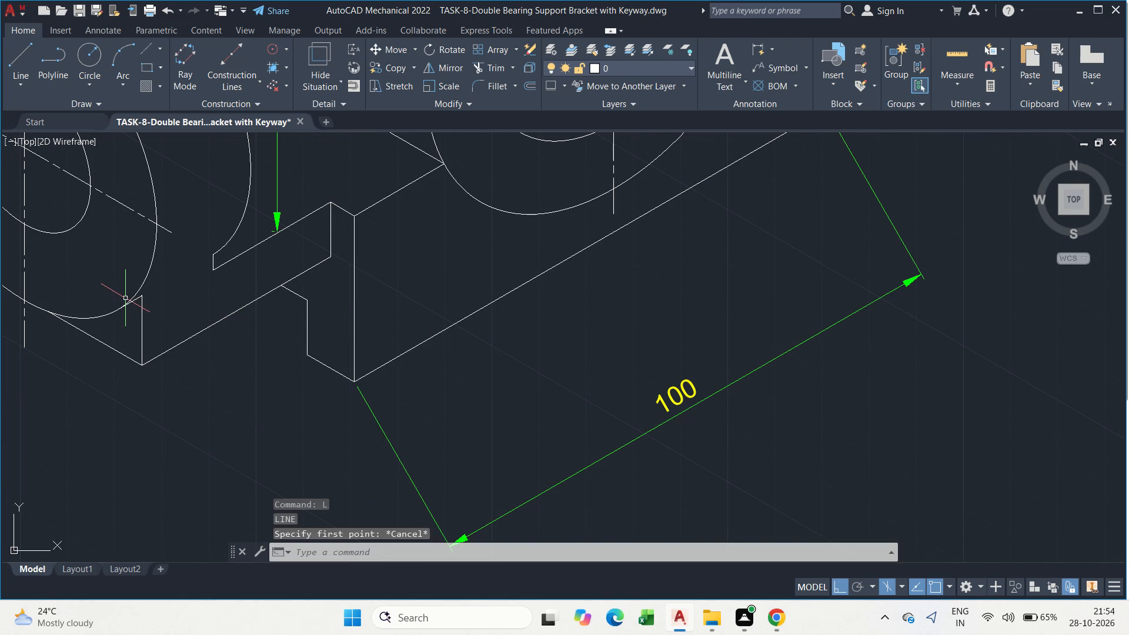
Extend the short edge at the lower front corner of the small boss's block to the short vertical edge below the web's arc.
type("ex")
key("space")
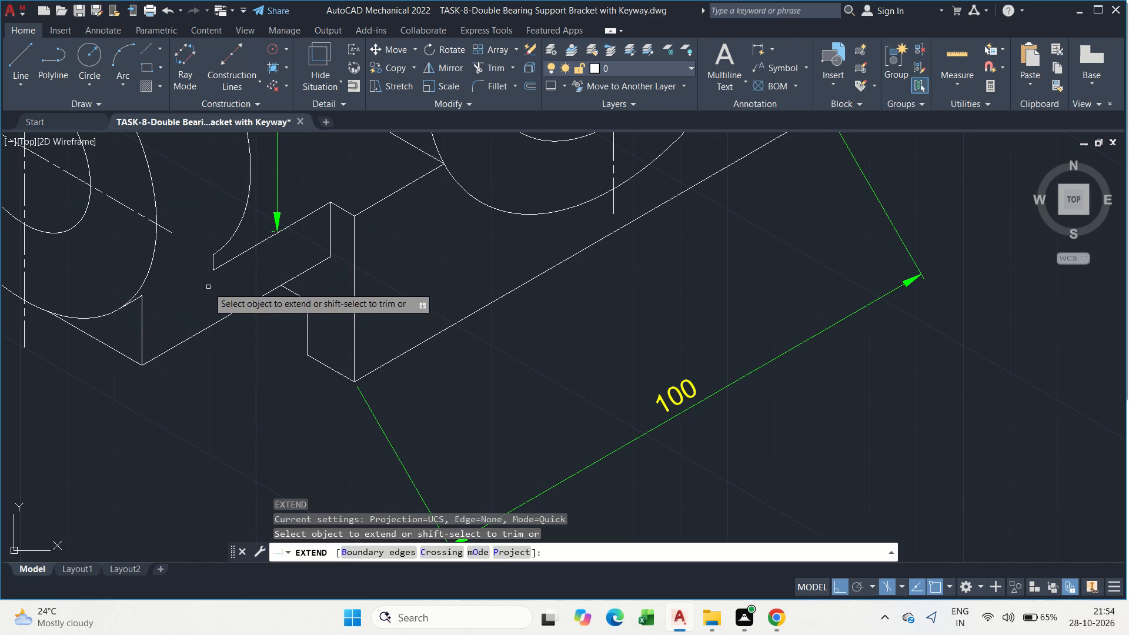
scroll(171, 282, "up", 2)
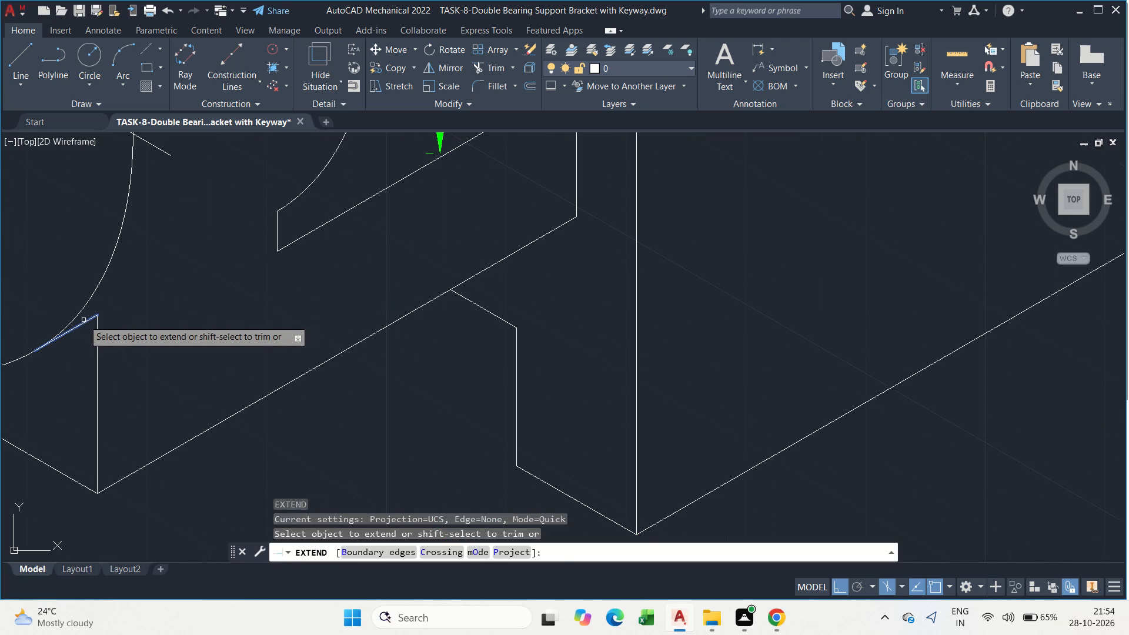
left_click(83, 320)
left_click(87, 322)
key("Escape")
scroll(239, 255, "down", 2)
middle_click(289, 313)
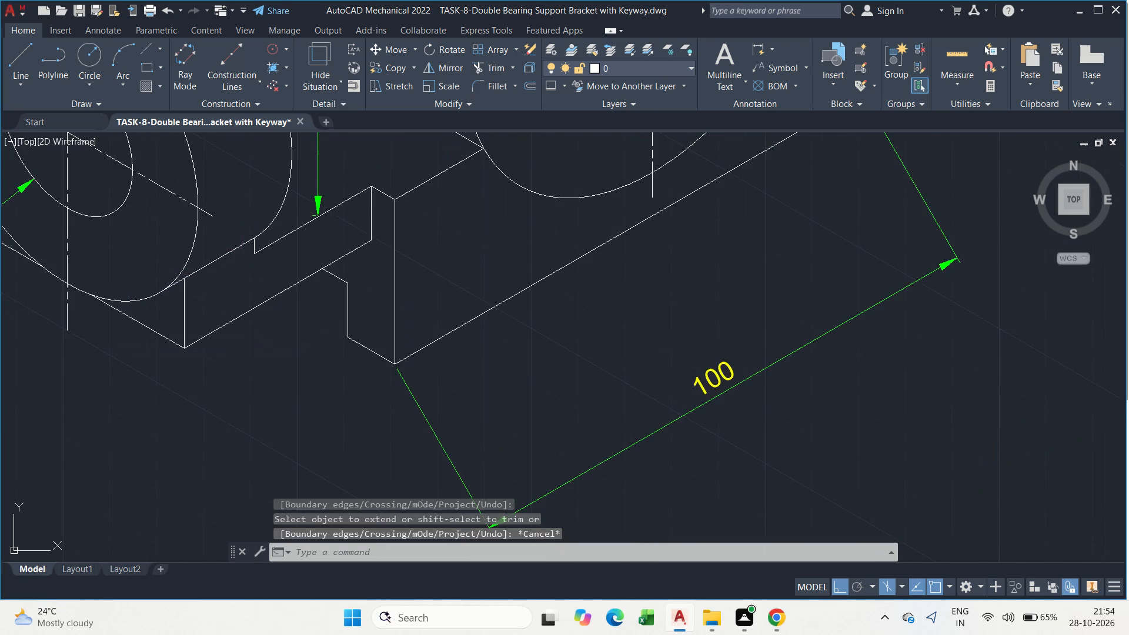
Save the drawing.
scroll(288, 312, "down", 2)
key("ctrl+s")
key("ctrl+s")
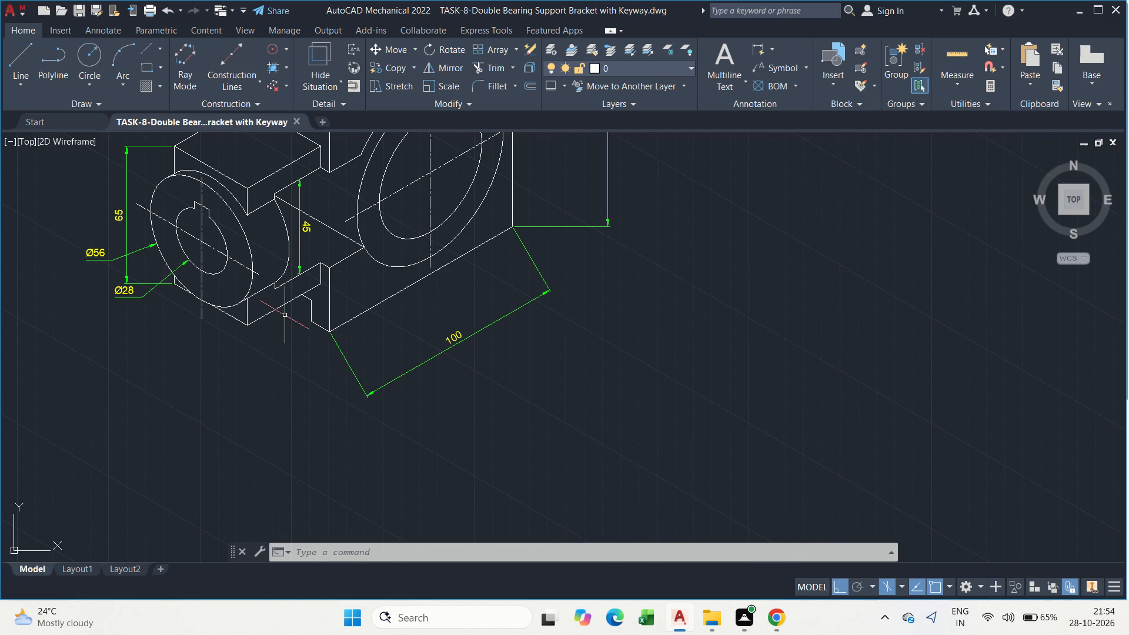
Add an aligned dimension across the top face of the small boss's block and override its text to 40.
scroll(328, 265, "up", 2)
scroll(296, 293, "down", 2)
key("Escape")
middle_click(296, 293)
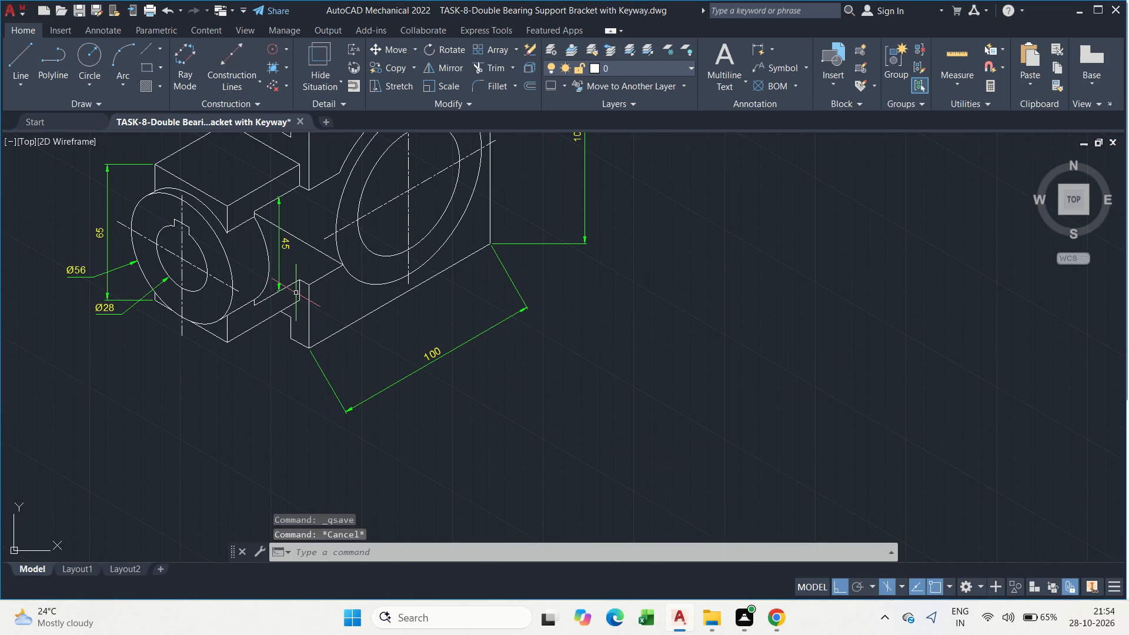
middle_click_drag(262, 228, 306, 332)
scroll(285, 280, "up", 1)
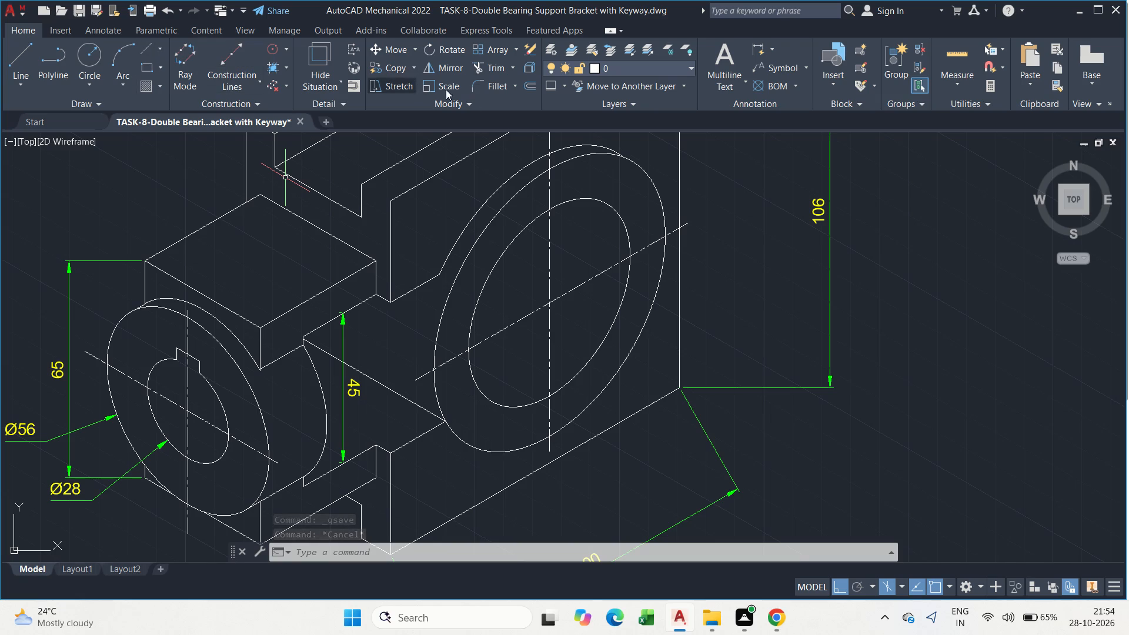
left_click(756, 49)
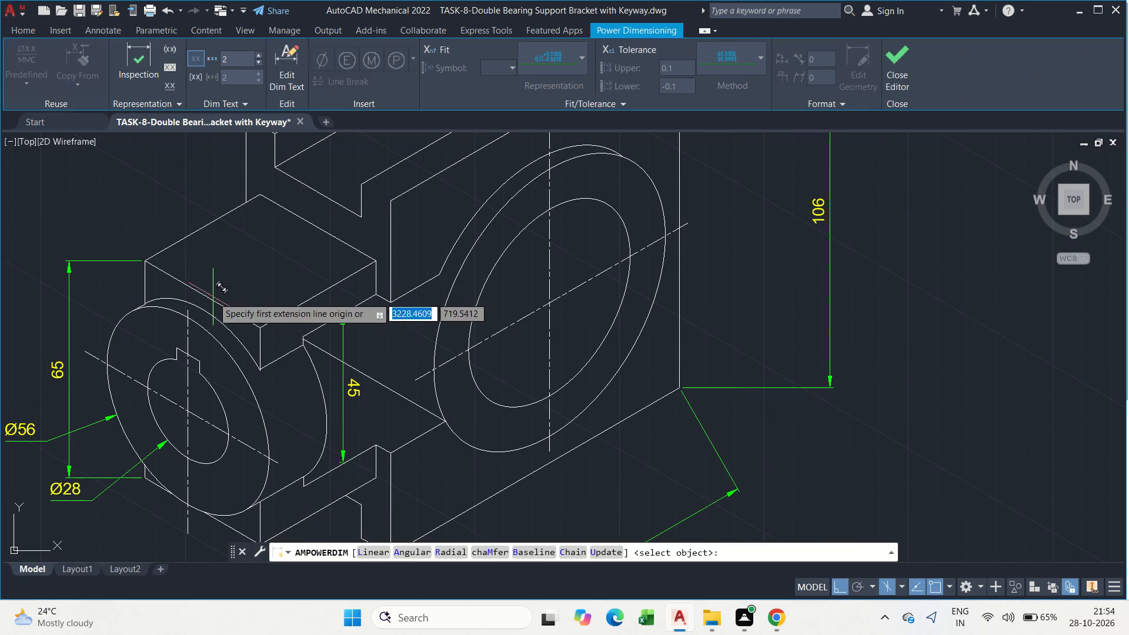
scroll(211, 230, "up", 2)
left_click_drag(209, 214, 216, 222)
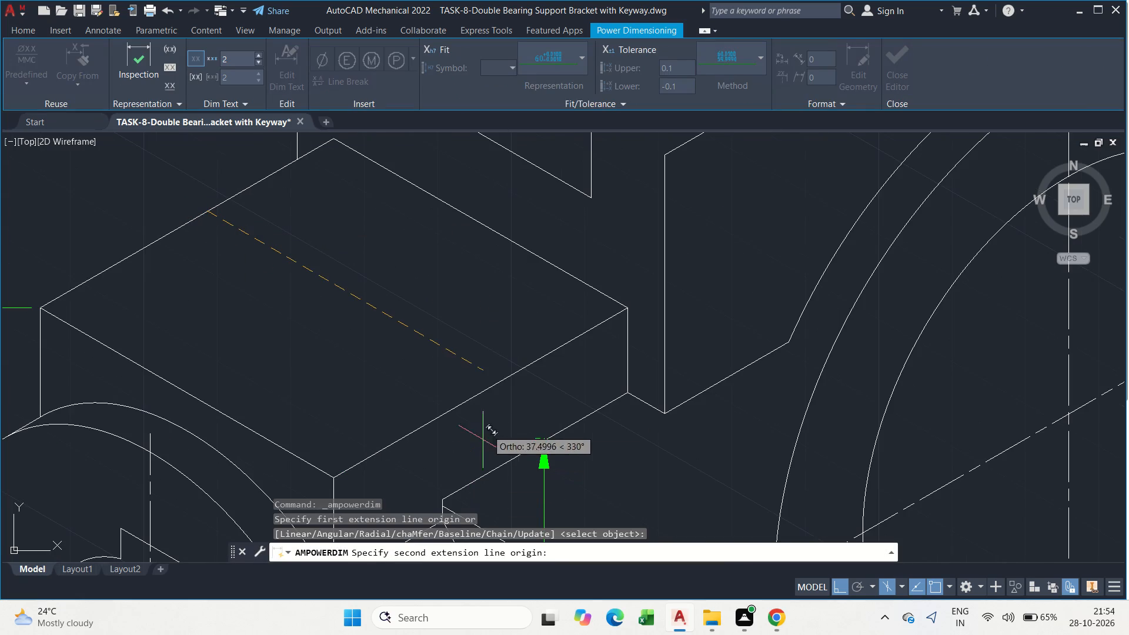
left_click(497, 381)
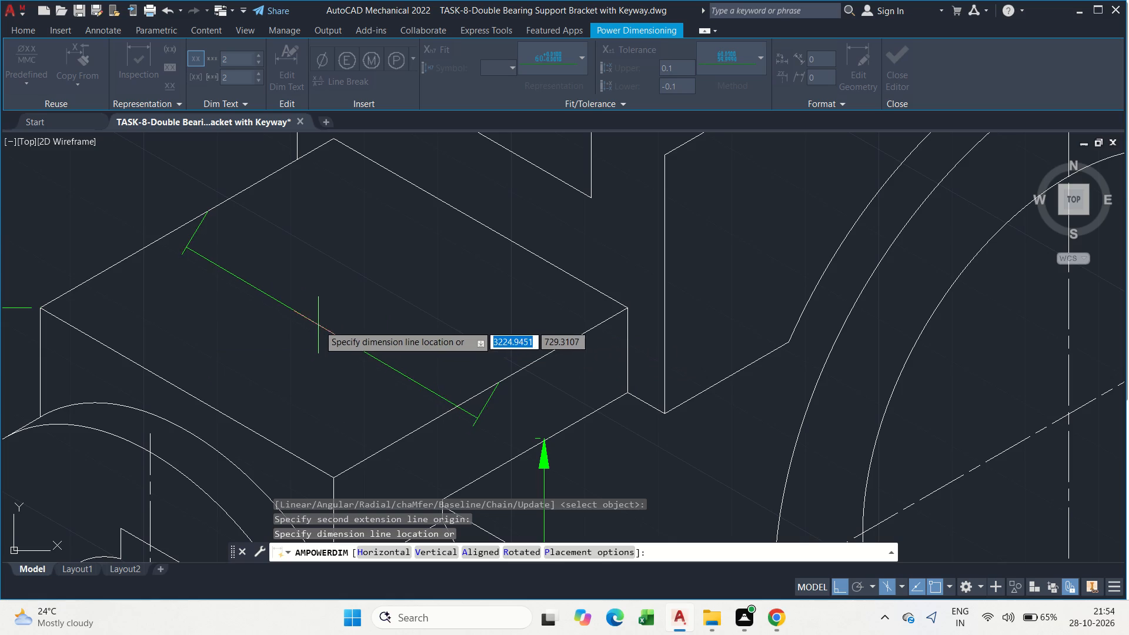
left_click(326, 326)
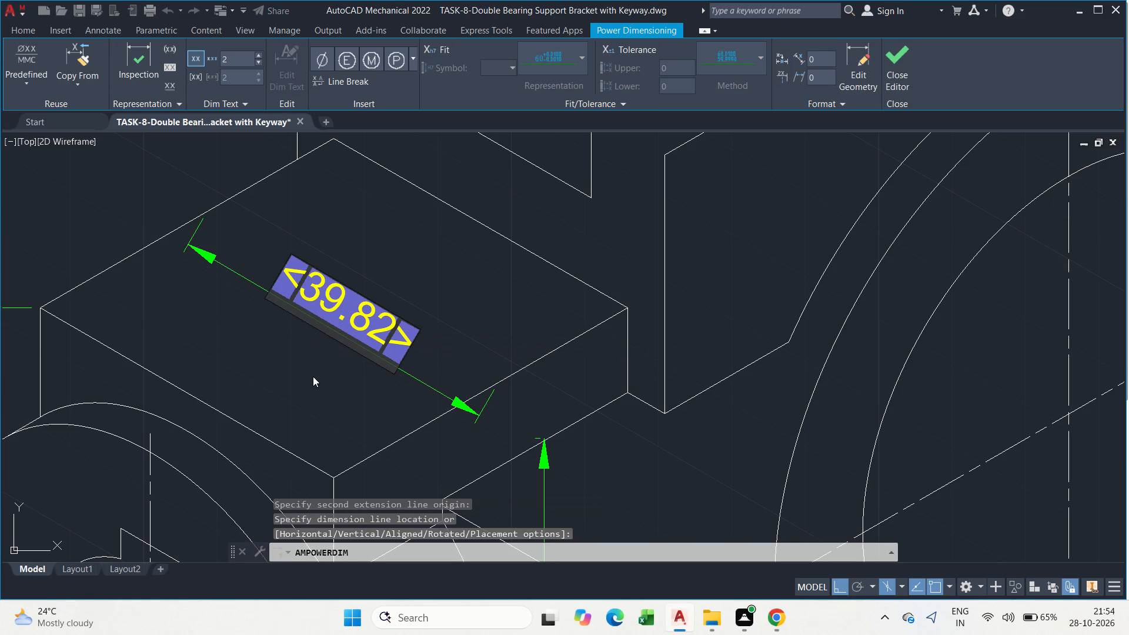
key("BackSpace")
type("40")
key("Return")
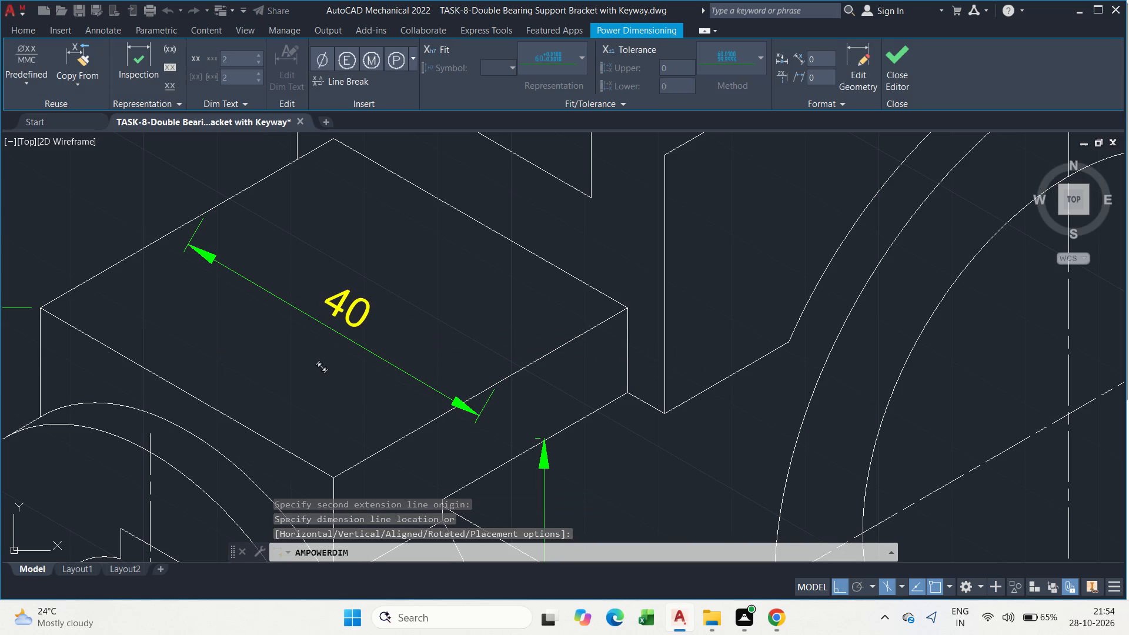
scroll(279, 347, "down", 1)
middle_click_drag(292, 360, 329, 330)
key("Escape")
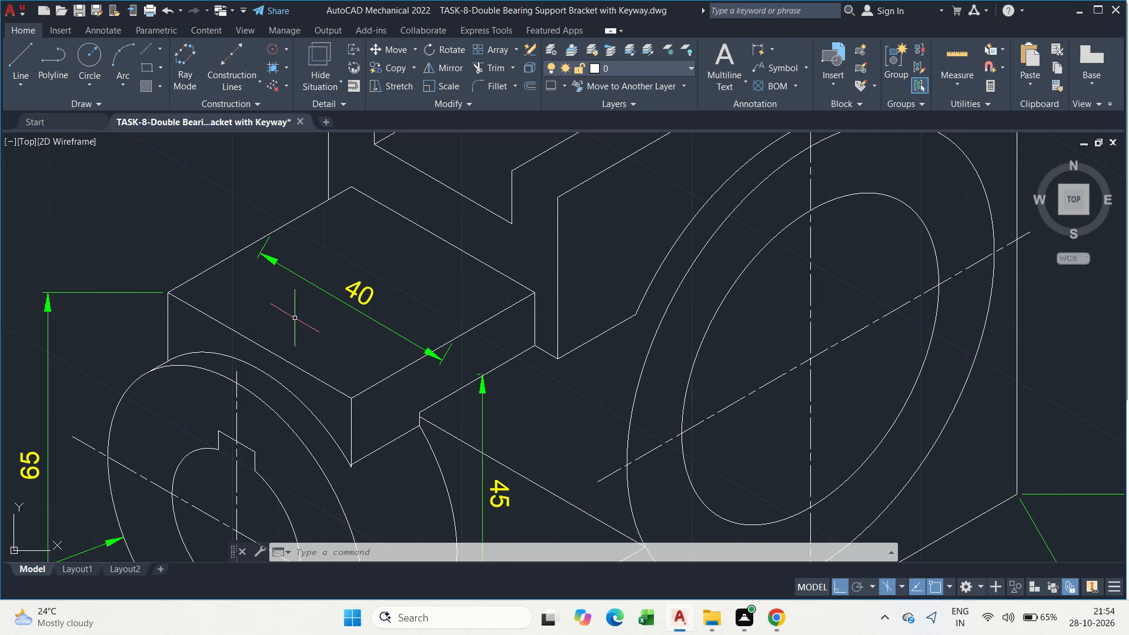
Add a vertical dimension for the top slot's depth at the rear rail's near end, placed outside the rail.
scroll(337, 319, "down", 2)
middle_click_drag(350, 355, 305, 320)
key("Escape")
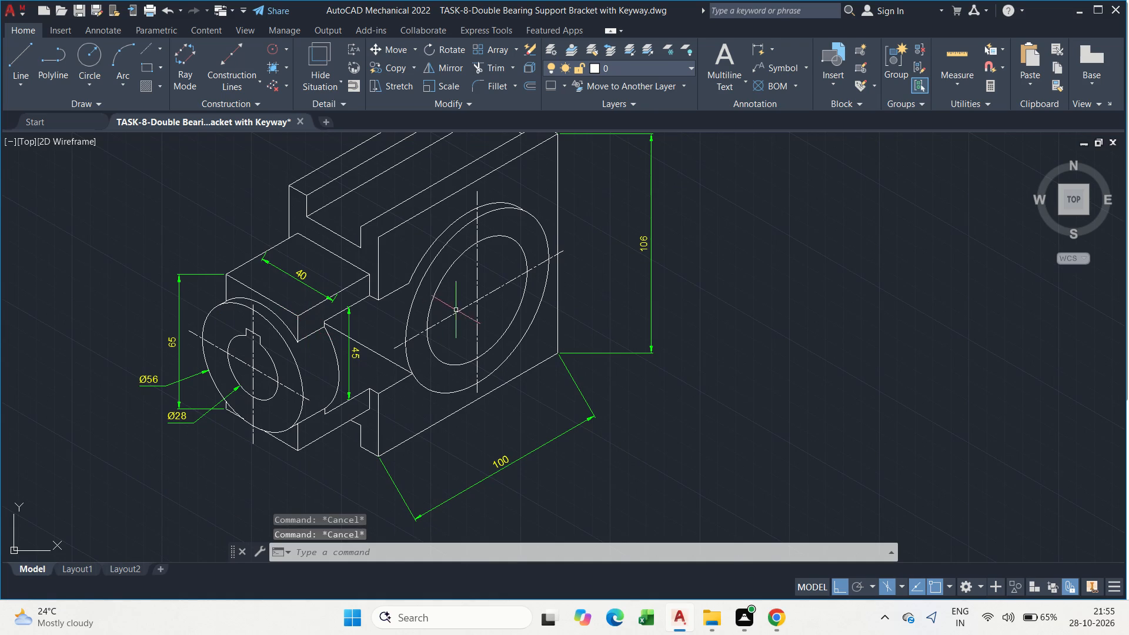
scroll(456, 309, "down", 2)
scroll(463, 230, "up", 4)
middle_click_drag(366, 356, 587, 265)
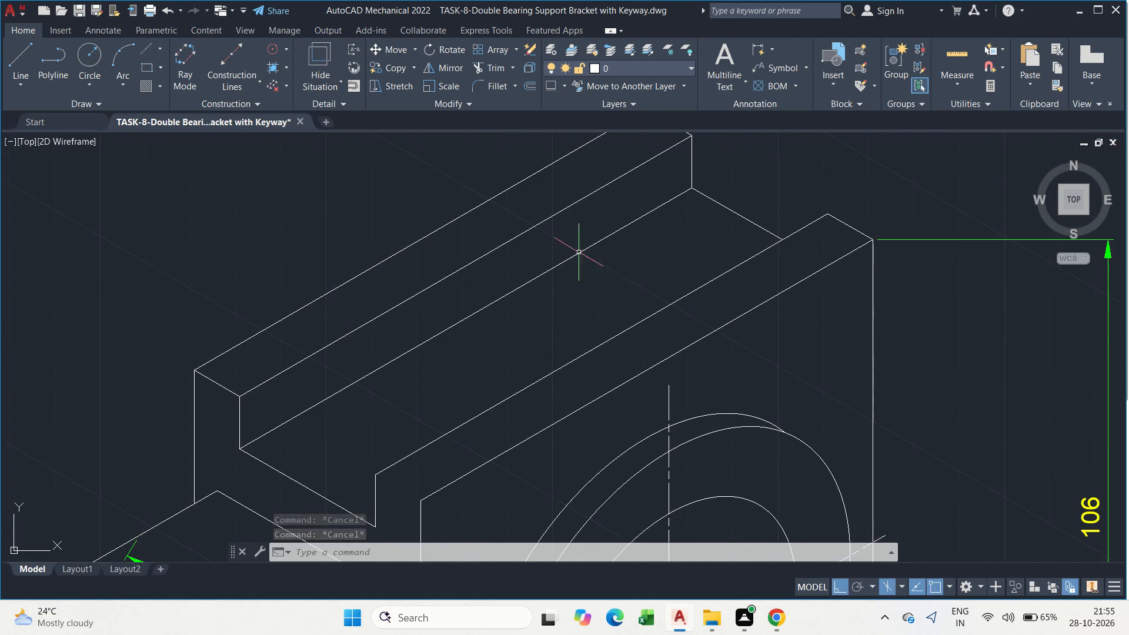
left_click(752, 47)
scroll(176, 417, "up", 1)
middle_click_drag(176, 417, 284, 349)
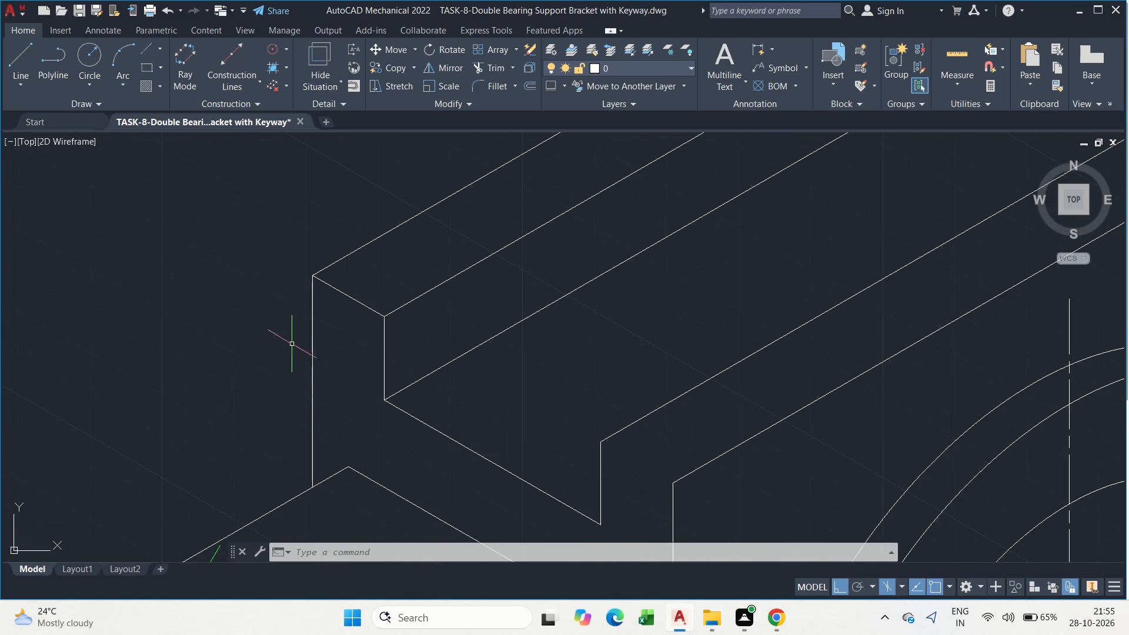
key("Escape")
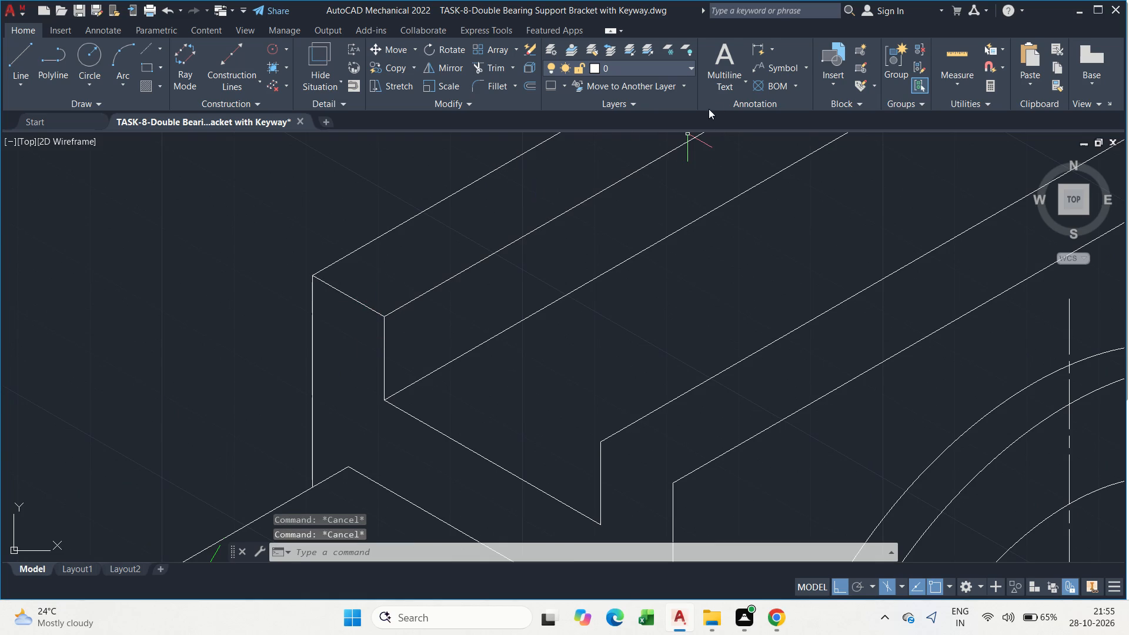
left_click(761, 49)
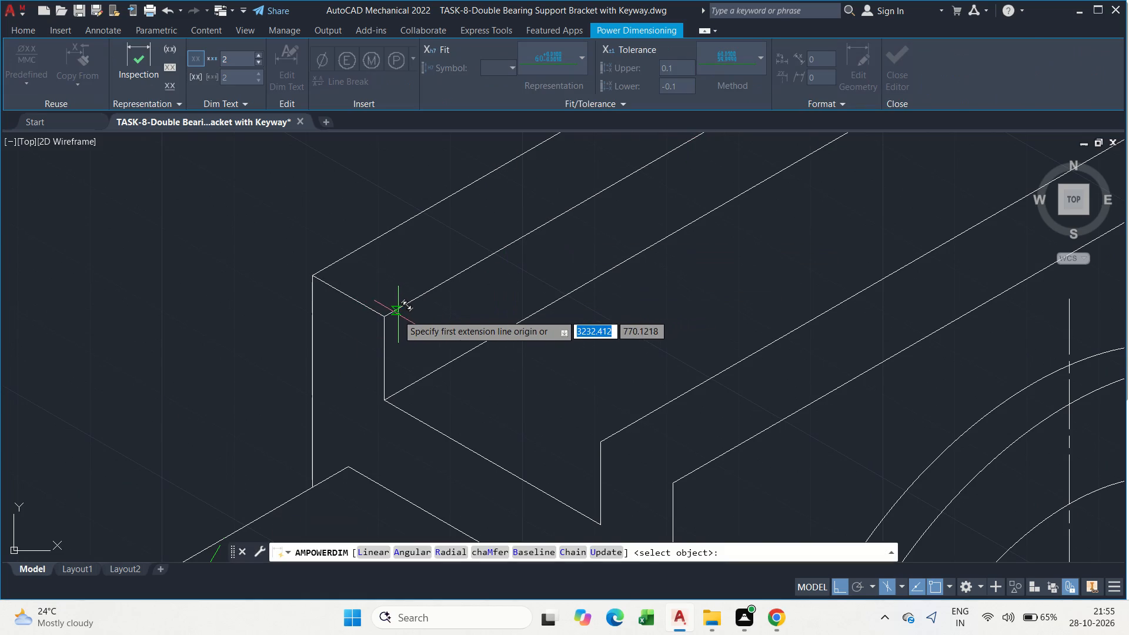
left_click(378, 316)
left_click_drag(388, 400, 372, 385)
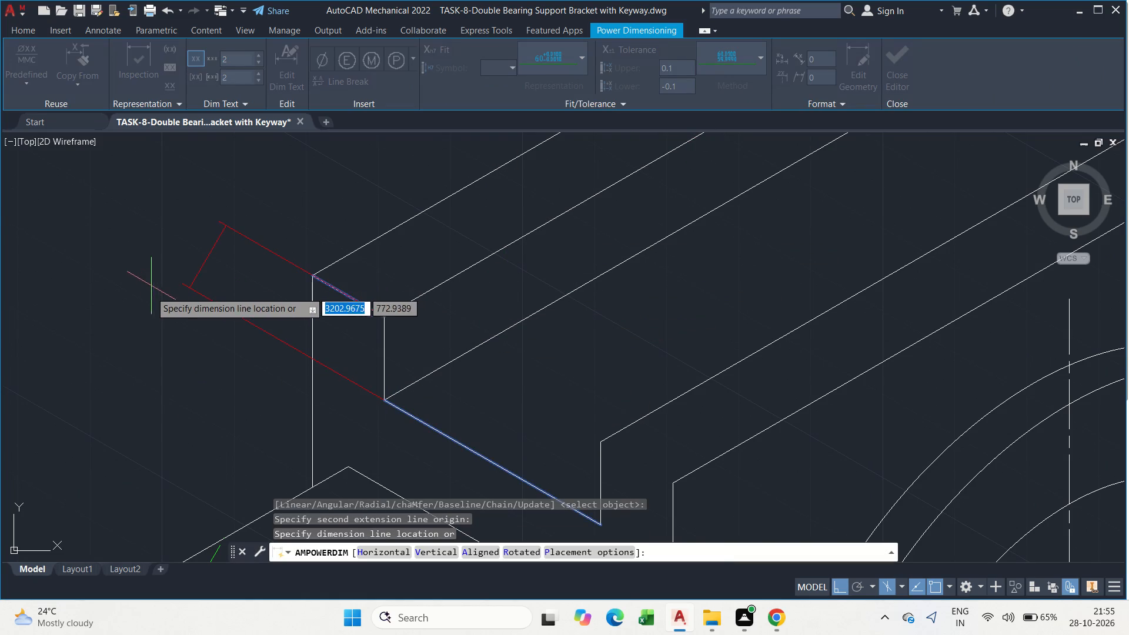
left_click(143, 318)
left_click(285, 368)
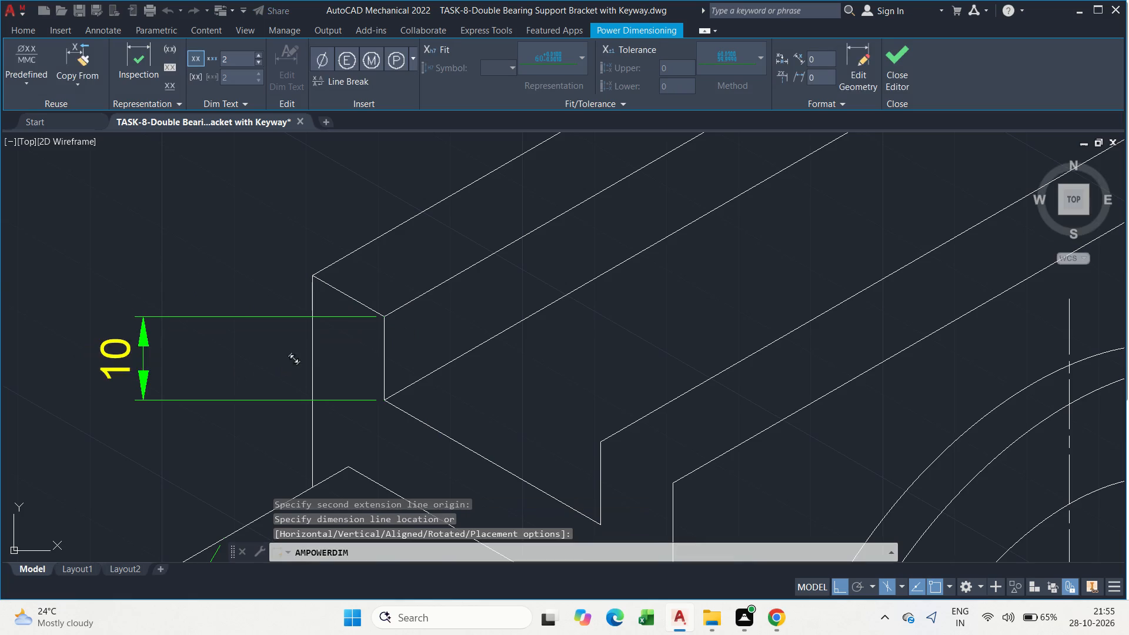
Dimension the overall width across both rails at the far end of the upright plate's top.
scroll(212, 336, "down", 2)
middle_click_drag(361, 342, 121, 377)
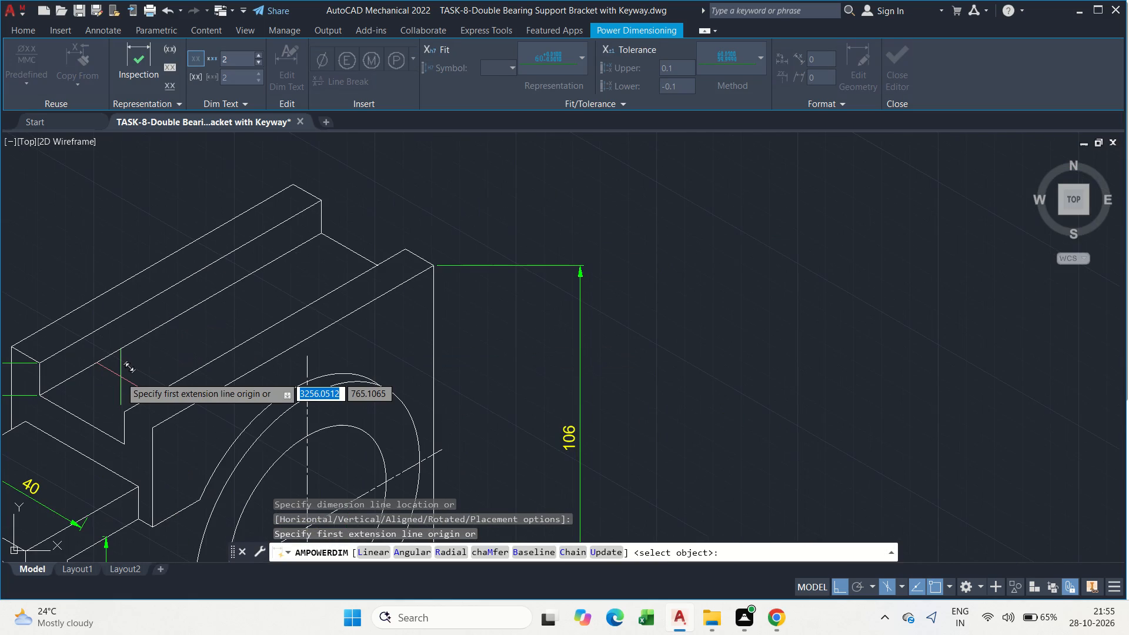
middle_click_drag(290, 285, 290, 323)
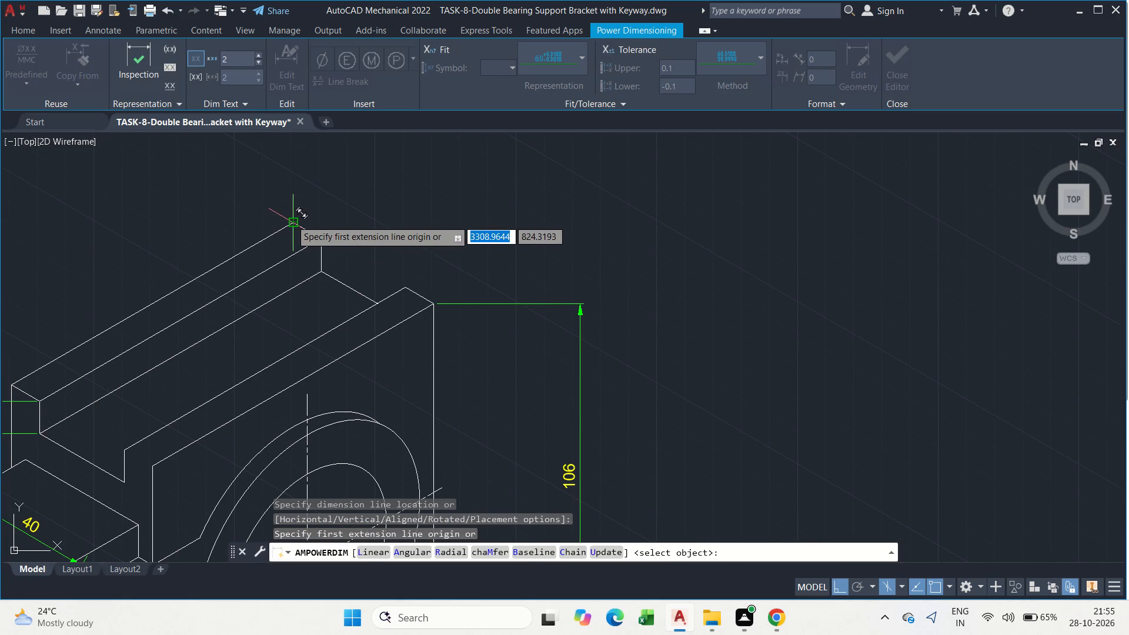
left_click(291, 220)
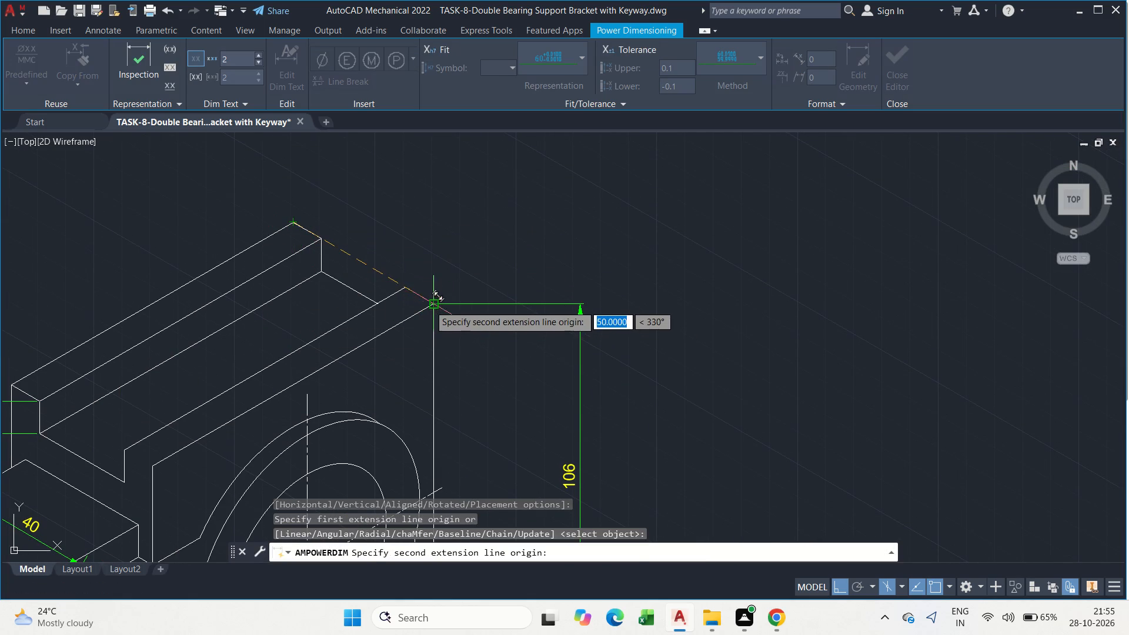
left_click(429, 305)
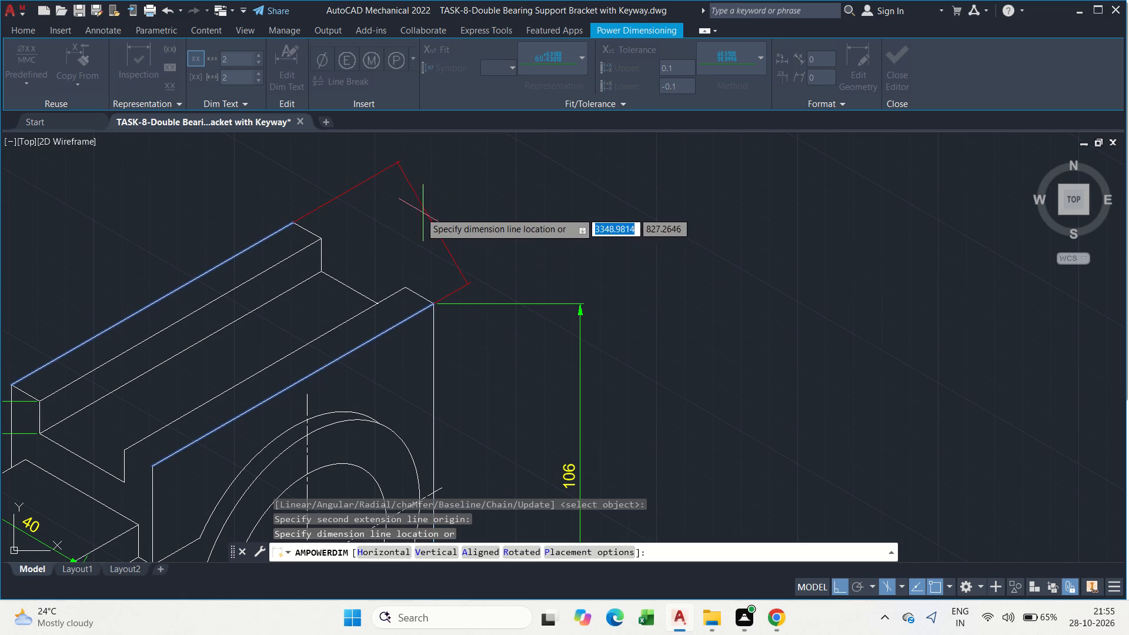
left_click(392, 207)
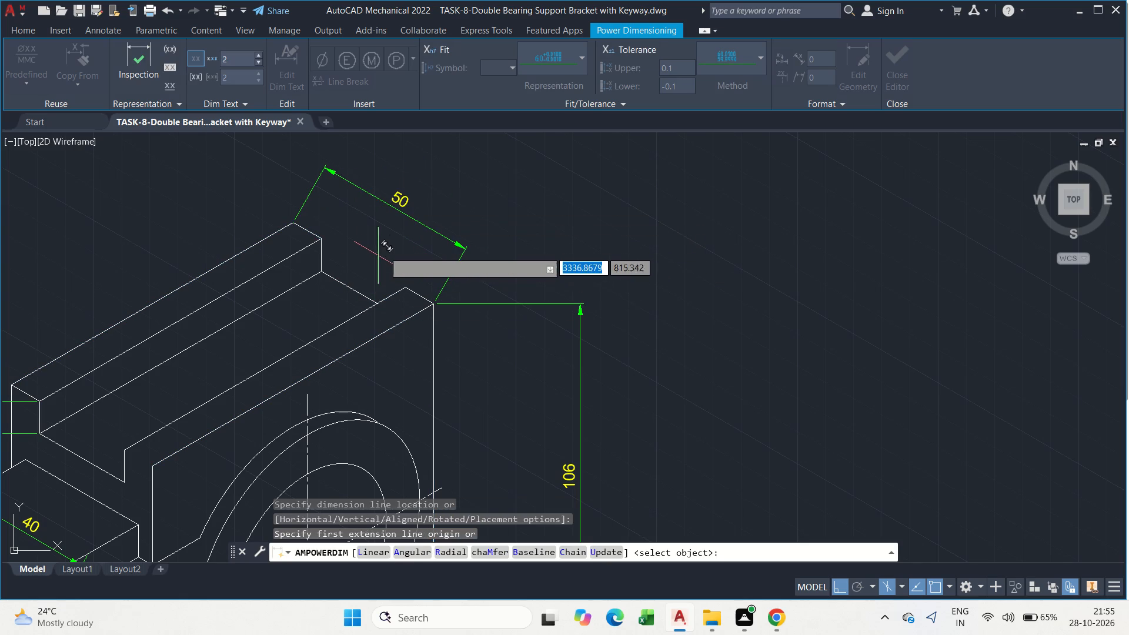
Dimension the slot width between the two rails at the far end, placed inside the overall width dimension.
scroll(383, 250, "up", 3)
scroll(370, 253, "down", 1)
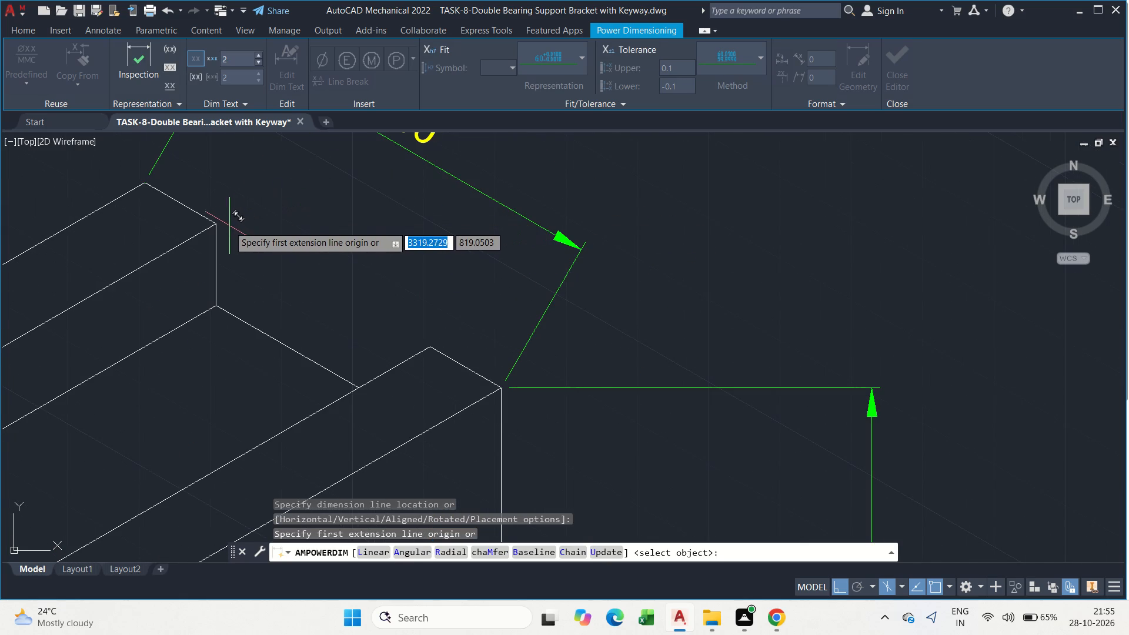
left_click(216, 221)
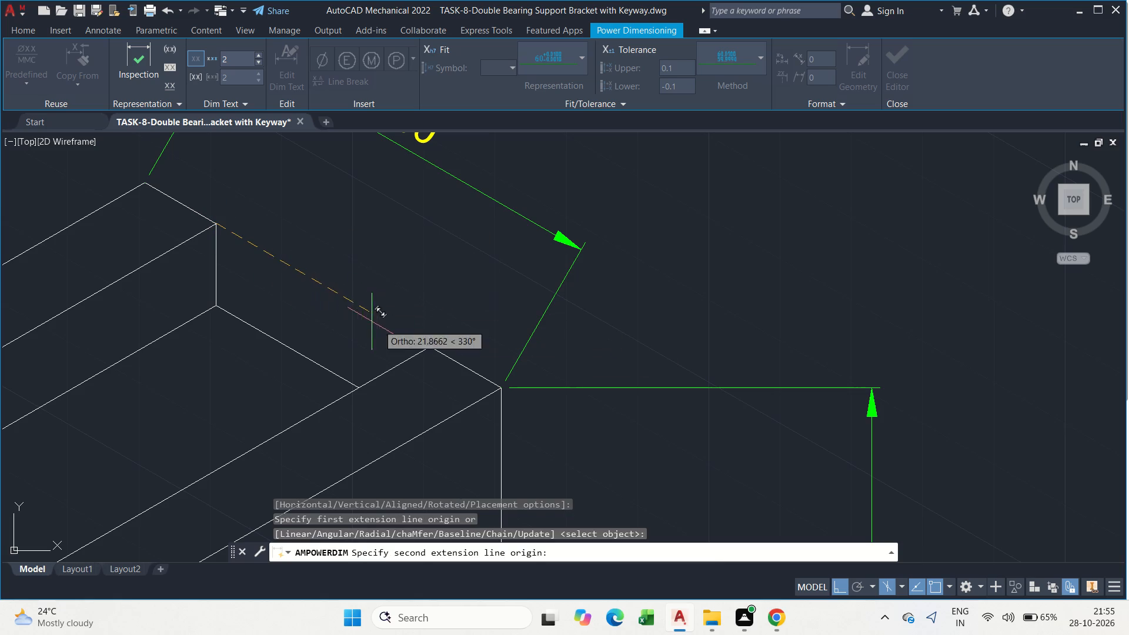
left_click(436, 350)
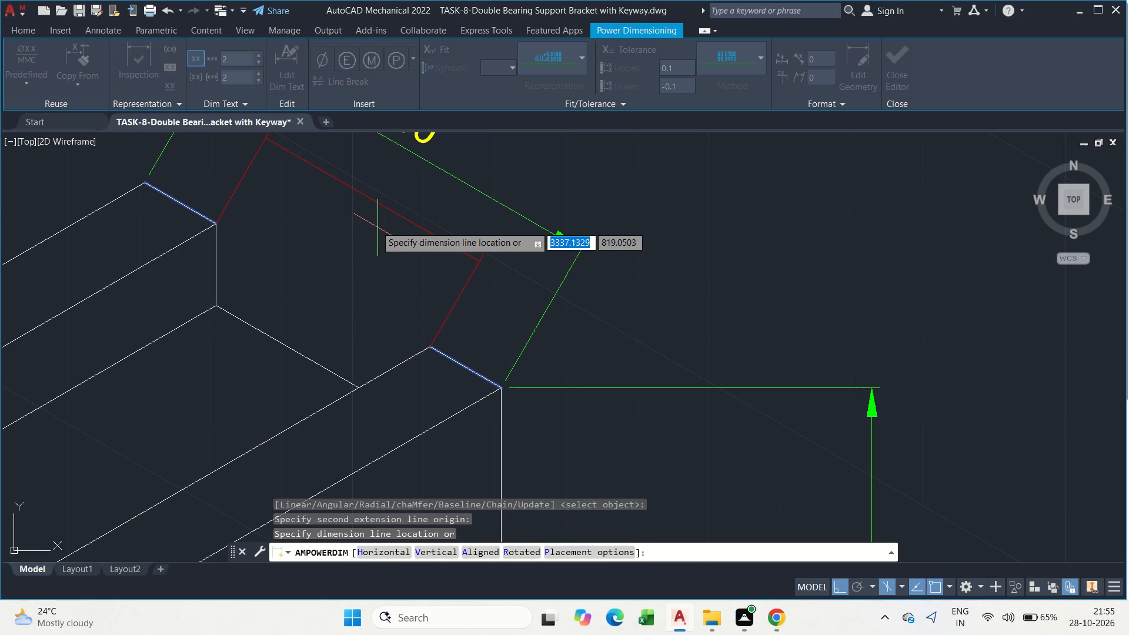
left_click(375, 226)
Add a vertical dimension of the large boss's outer circle along its vertical centre line, placed just beyond the plate's far vertical edge.
scroll(375, 292, "down", 3)
middle_click_drag(384, 333, 392, 208)
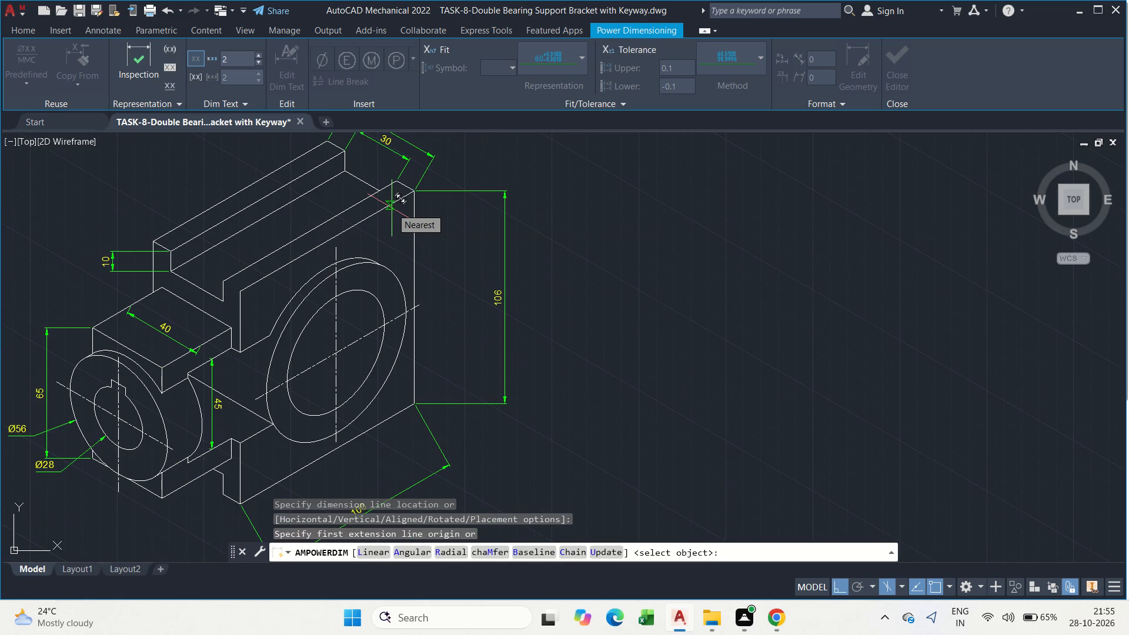
middle_click_drag(413, 318, 420, 257)
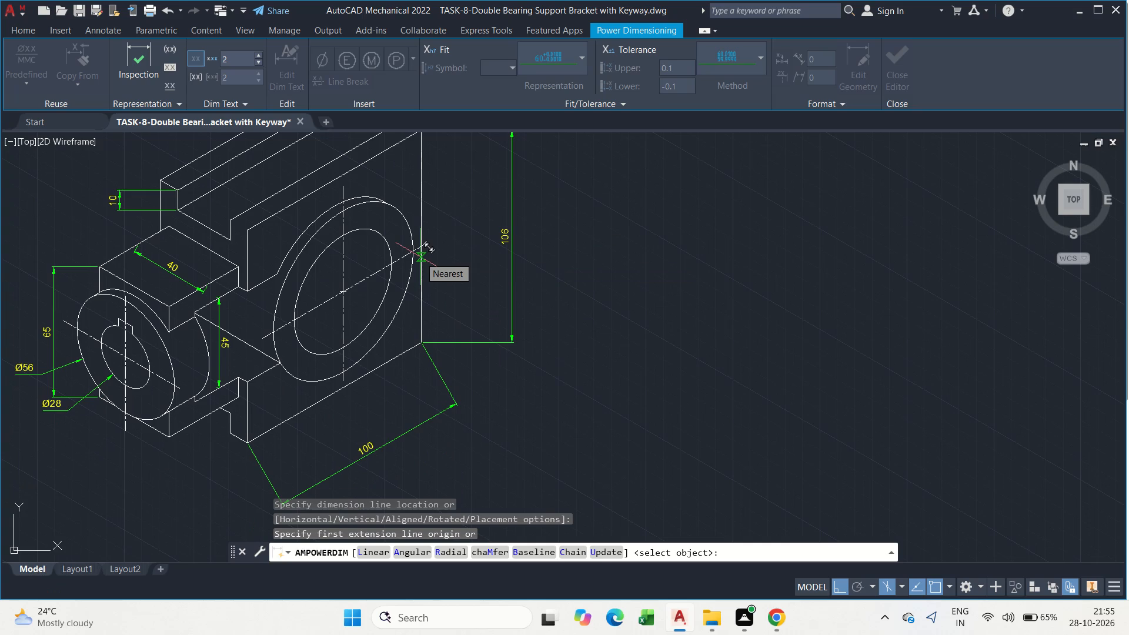
scroll(366, 230, "up", 3)
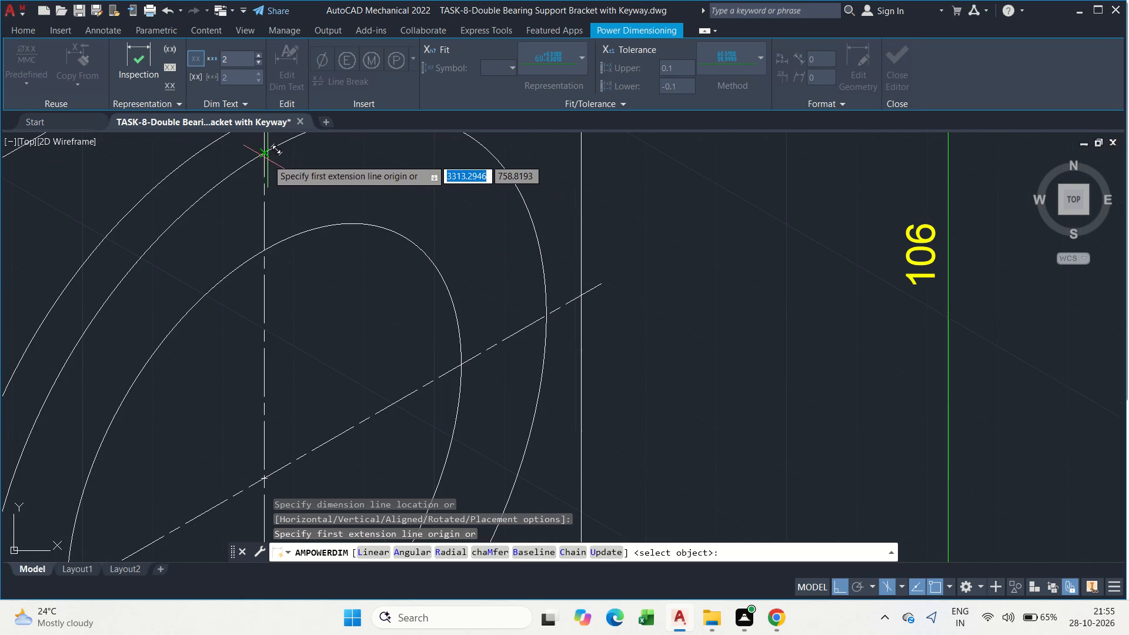
left_click(267, 159)
scroll(267, 159, "down", 2)
scroll(272, 389, "up", 1)
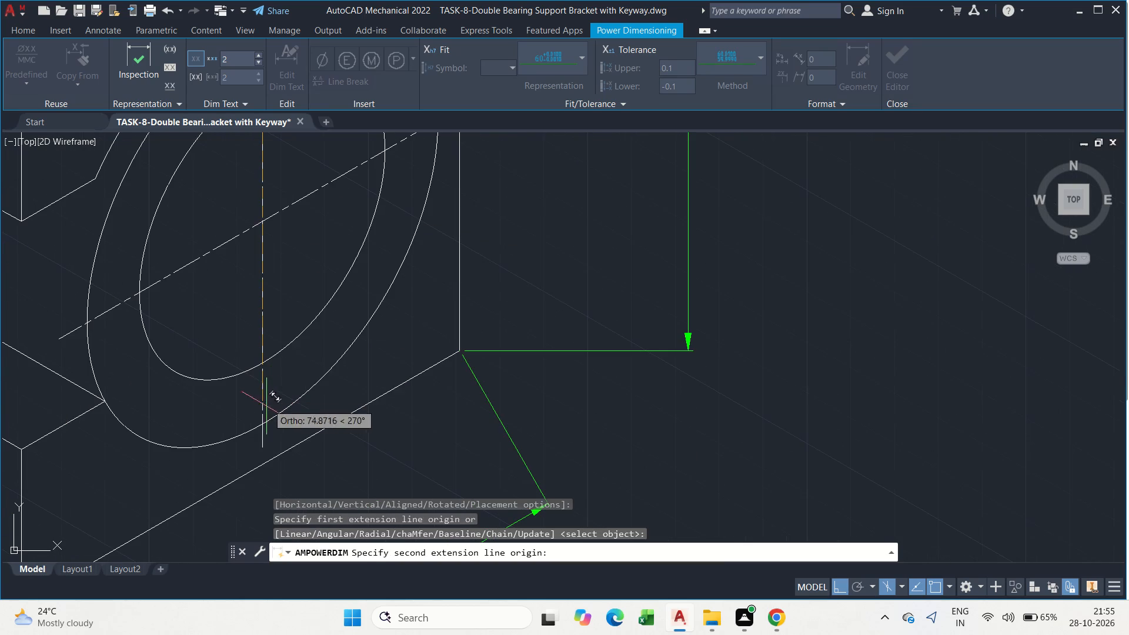
left_click(259, 420)
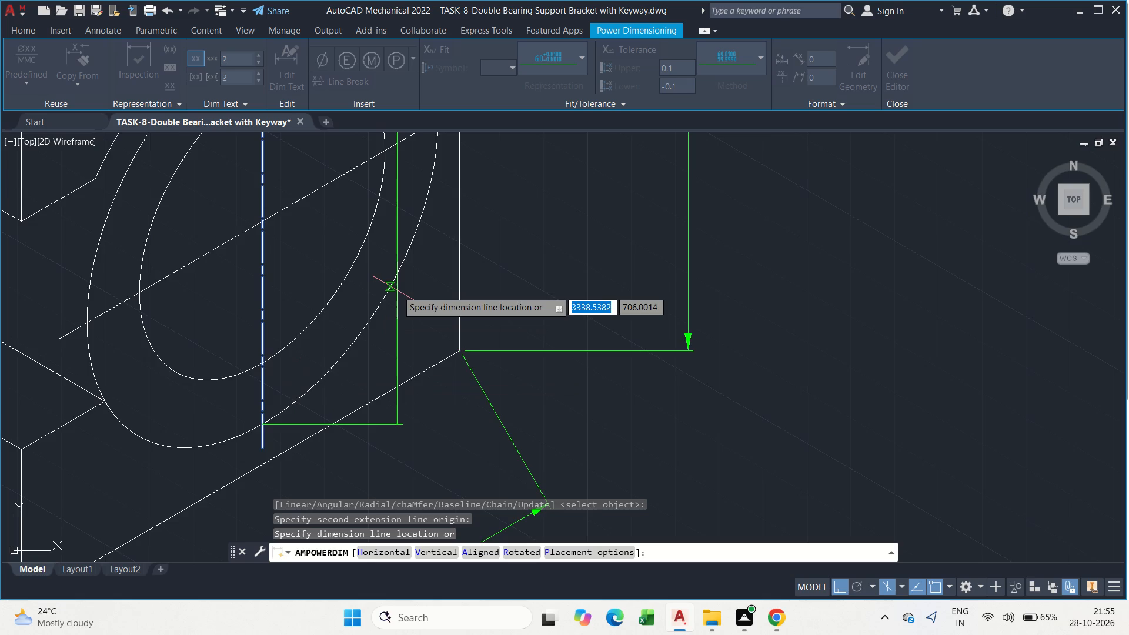
middle_click_drag(397, 290, 330, 455)
left_click(431, 388)
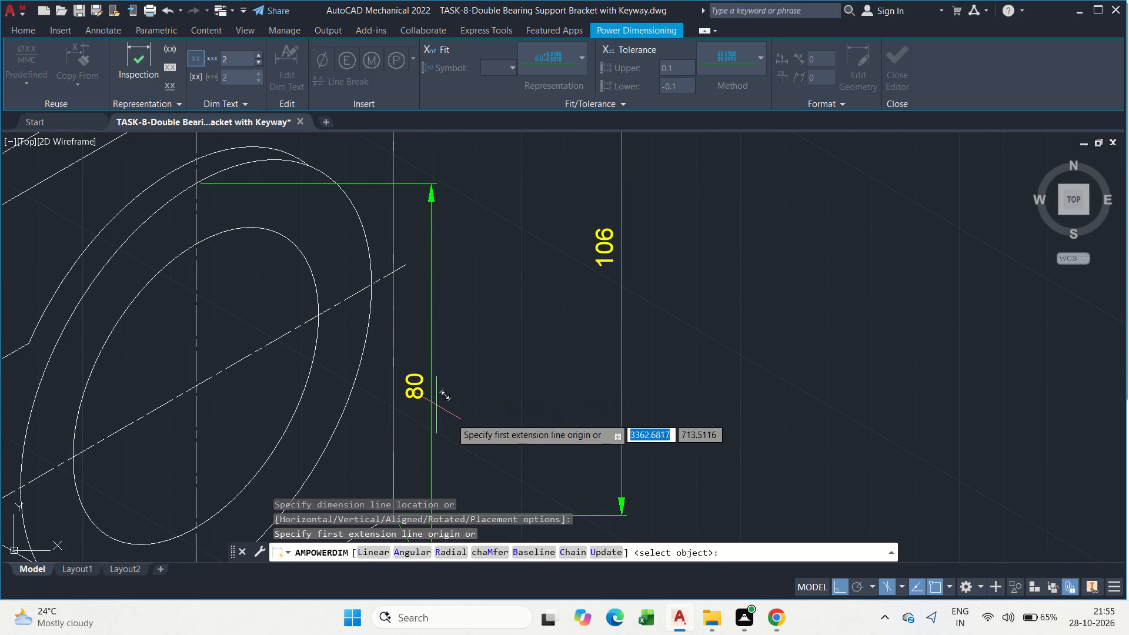
scroll(490, 350, "down", 3)
middle_click_drag(506, 409, 454, 335)
scroll(438, 330, "up", 1)
key("Escape")
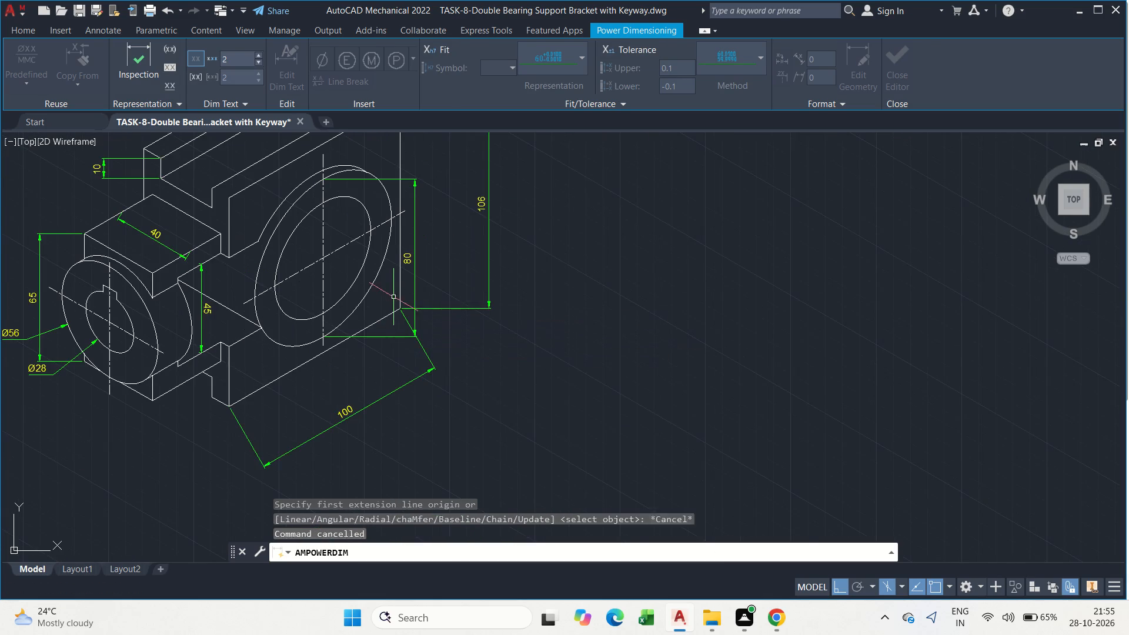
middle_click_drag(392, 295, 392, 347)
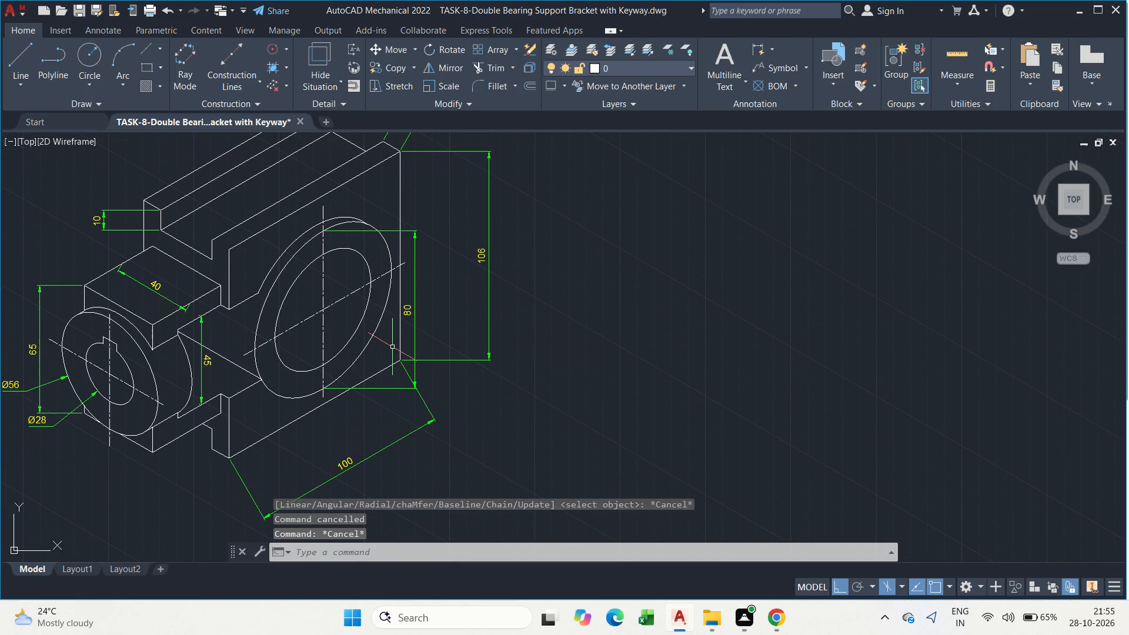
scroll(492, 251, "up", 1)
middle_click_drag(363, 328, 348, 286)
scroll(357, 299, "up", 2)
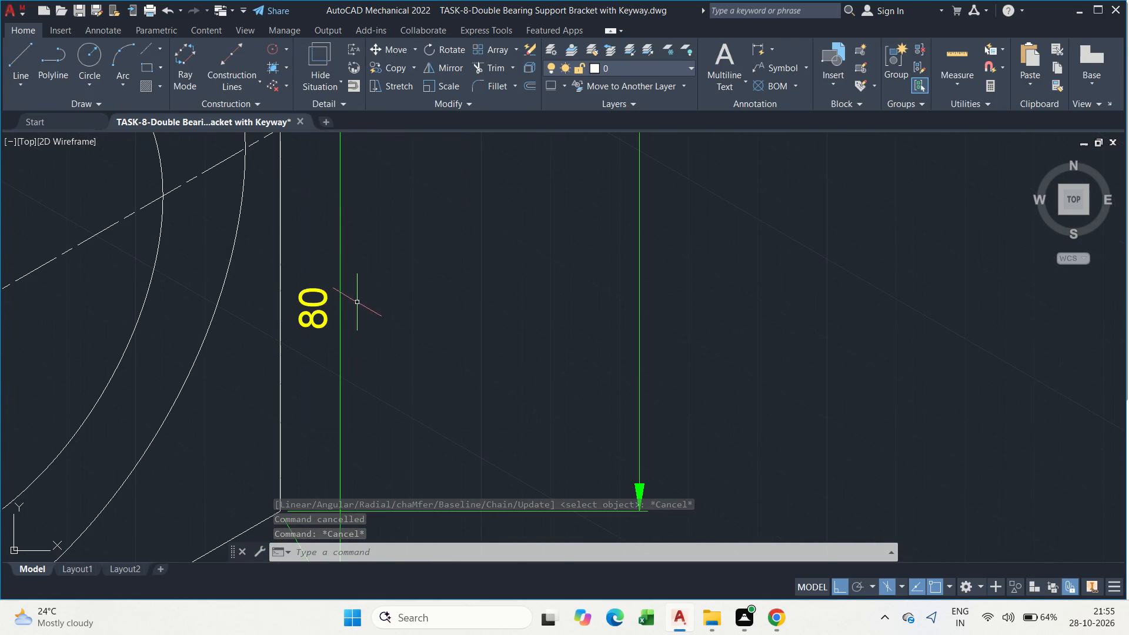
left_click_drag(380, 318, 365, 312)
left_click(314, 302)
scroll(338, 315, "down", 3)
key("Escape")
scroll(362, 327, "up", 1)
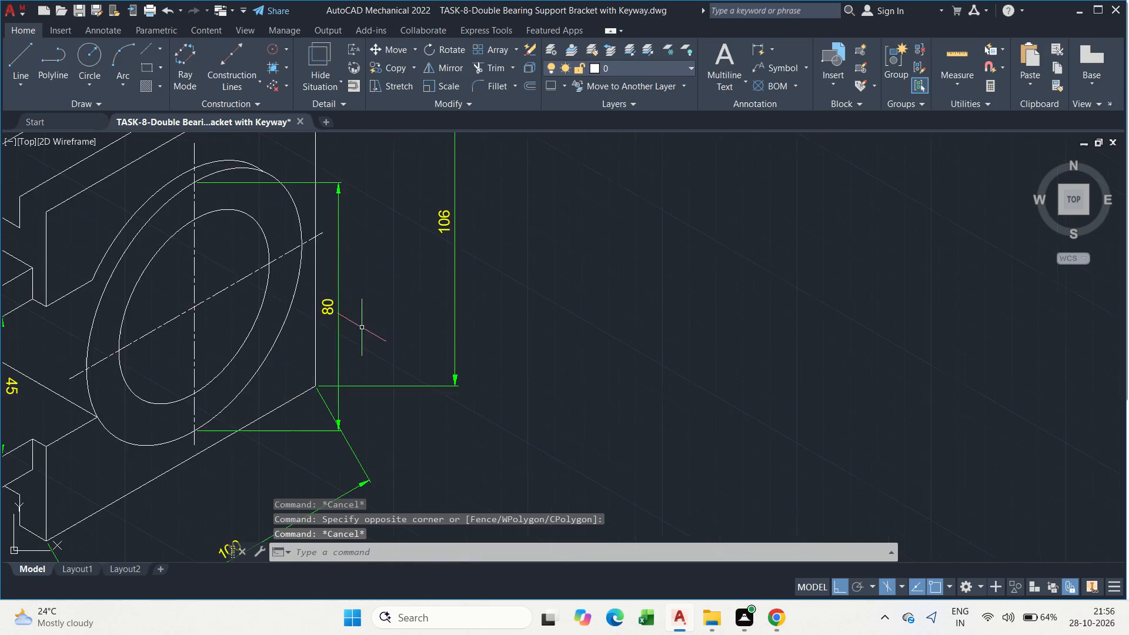
Apply oblique editing to the 80, 106, 50, 30, 40 and 45 dimensions, taking the angle from two points along the upright plate's long top edge.
middle_click_drag(361, 327, 427, 279)
type("dime")
left_click(477, 316)
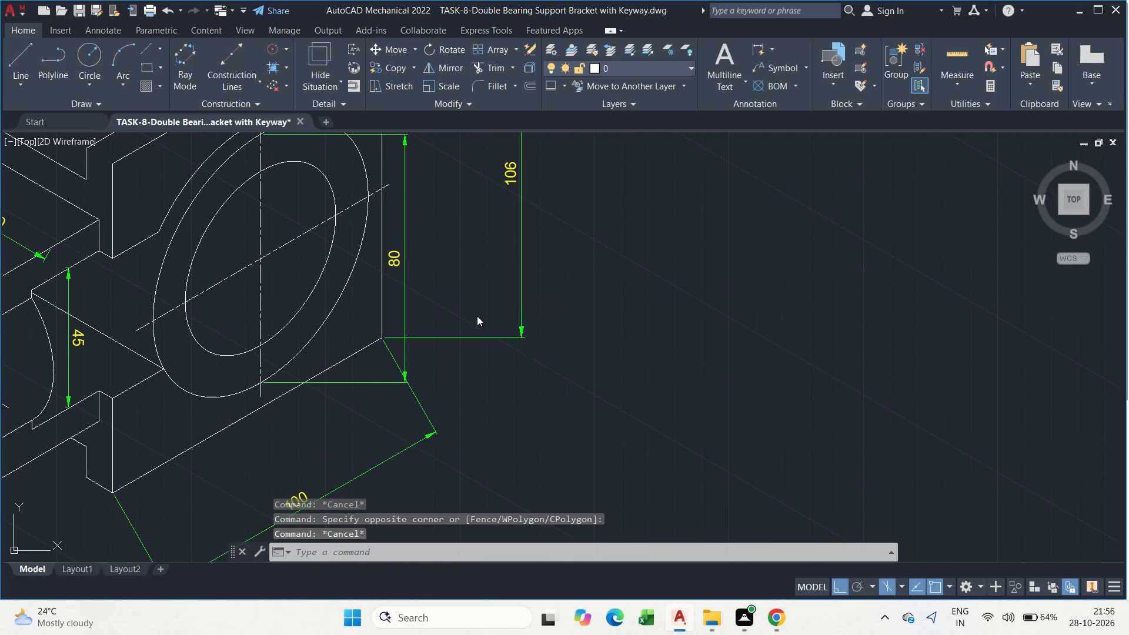
left_click_drag(509, 393, 477, 316)
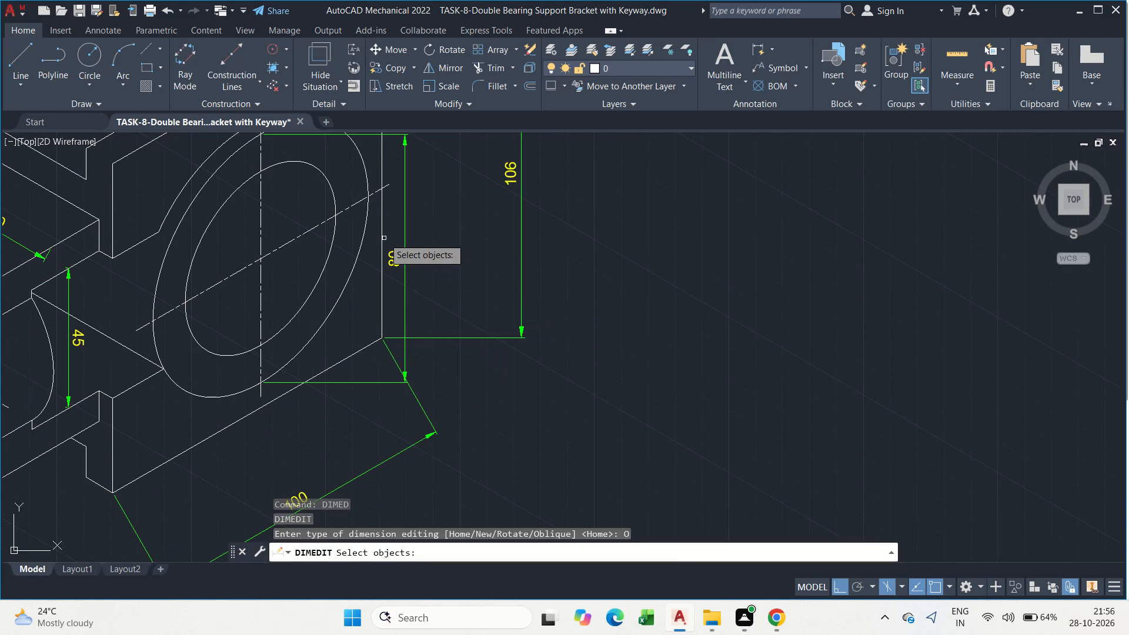
left_click(388, 251)
left_click(525, 243)
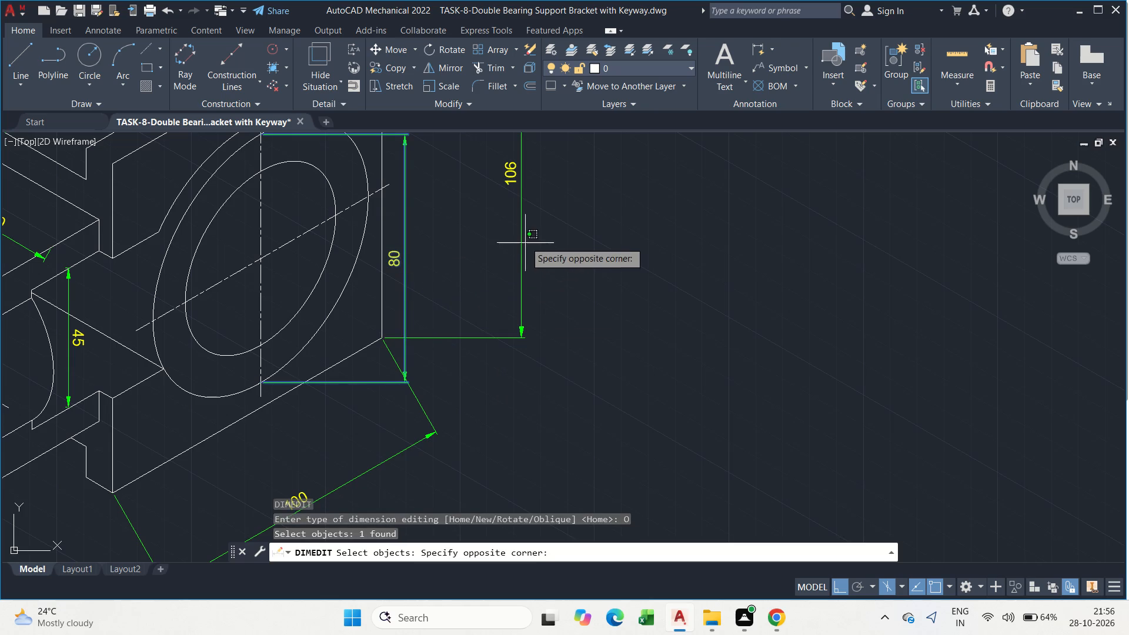
left_click(488, 232)
middle_click_drag(483, 234, 484, 286)
scroll(483, 285, "down", 1)
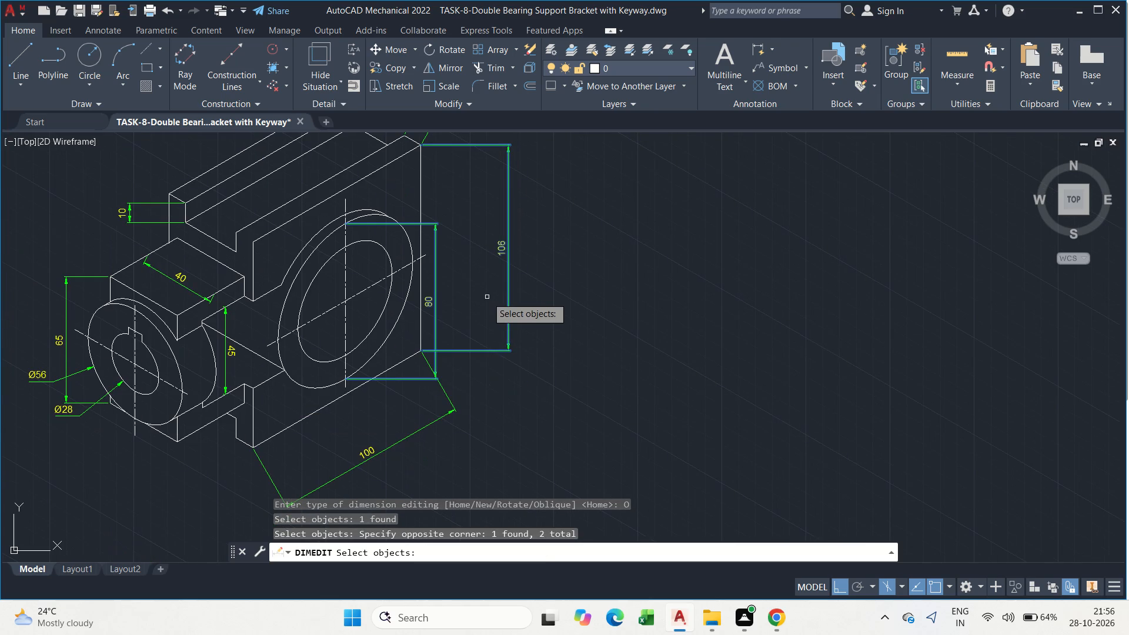
middle_click_drag(477, 282, 499, 373)
left_click(463, 208)
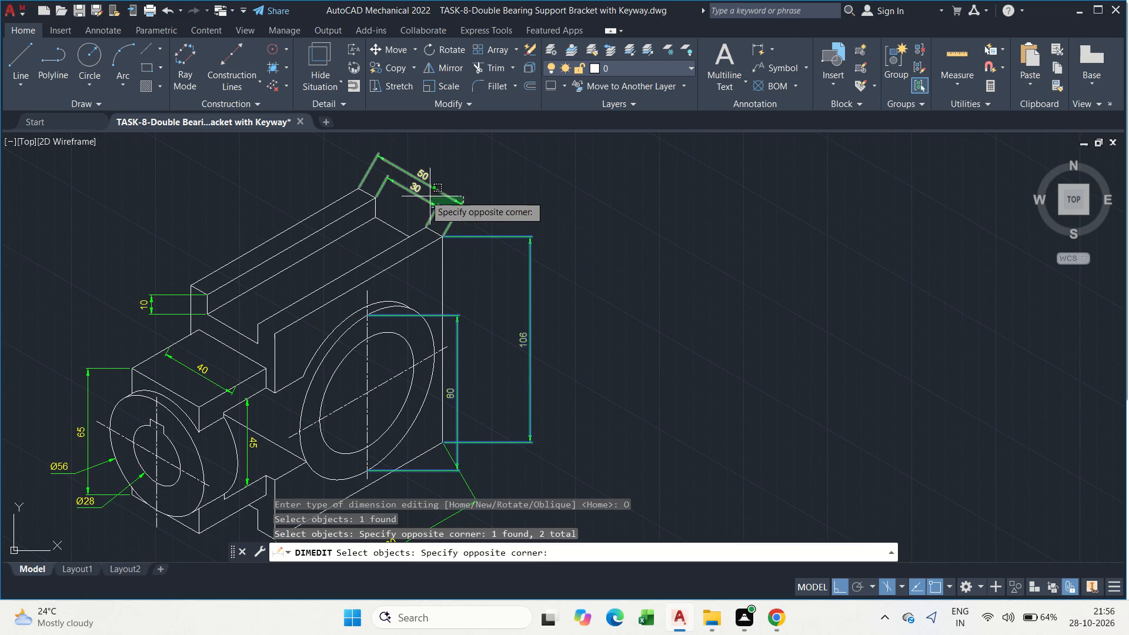
left_click(420, 193)
middle_click_drag(515, 329, 505, 230)
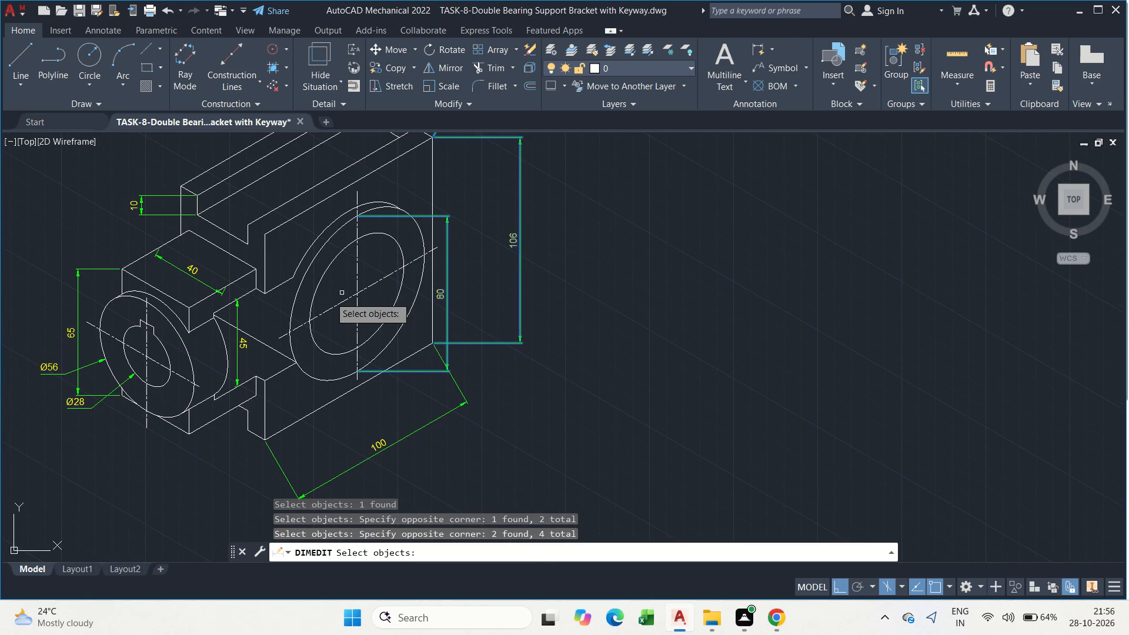
scroll(226, 266, "up", 1)
left_click_drag(172, 299, 172, 294)
left_click(165, 270)
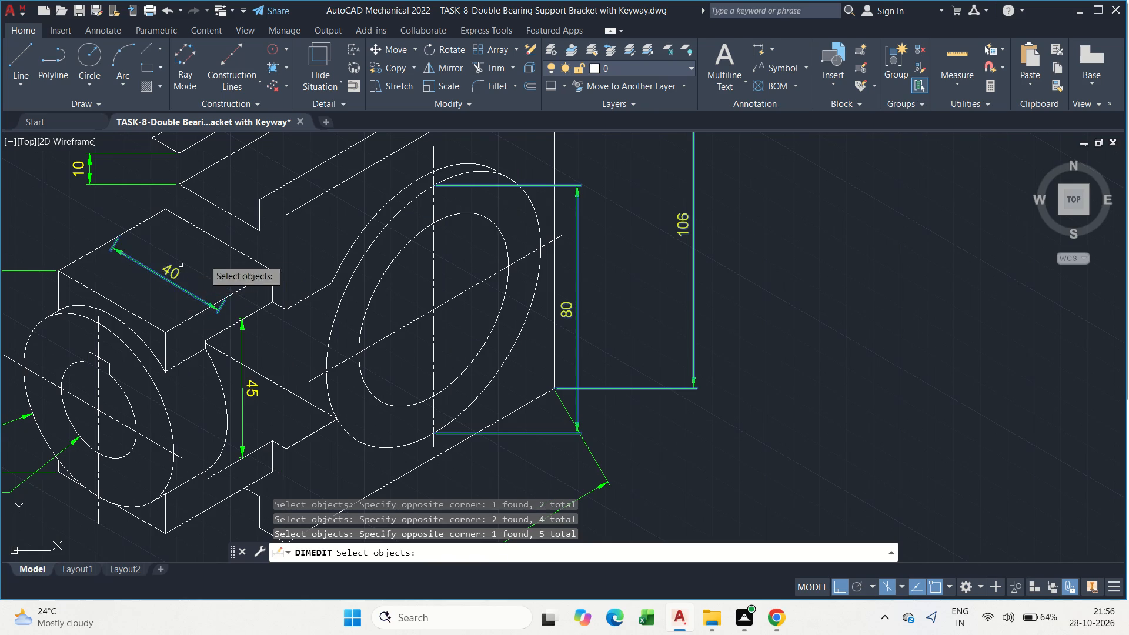
scroll(222, 256, "up", 1)
middle_click_drag(223, 256, 378, 242)
scroll(378, 242, "down", 2)
scroll(414, 318, "up", 2)
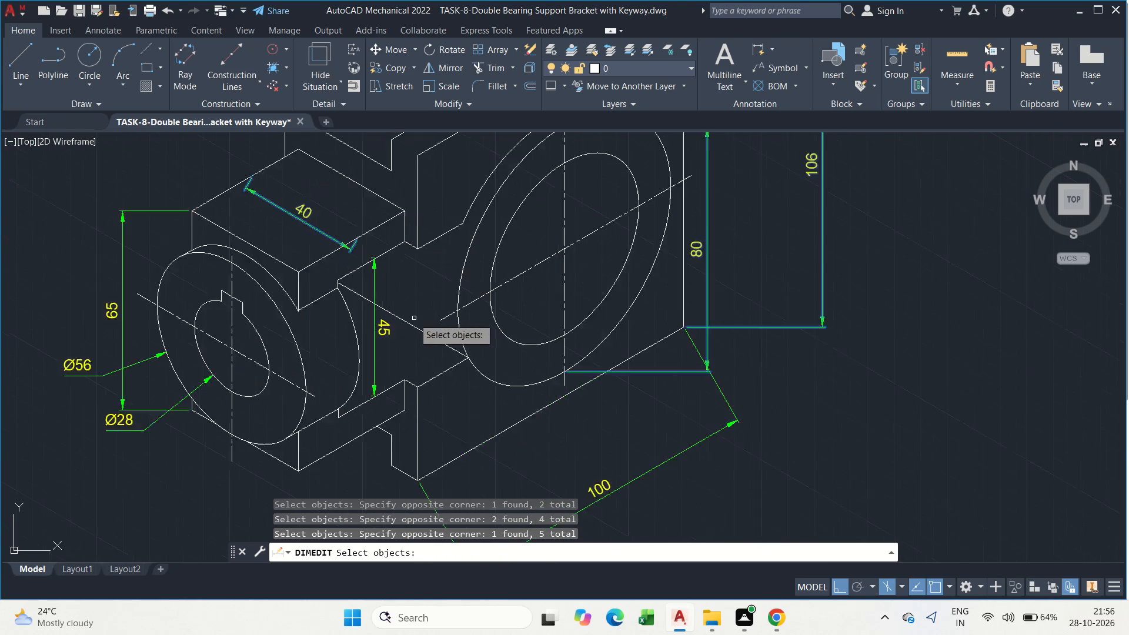
left_click(390, 347)
left_click(348, 332)
middle_click_drag(389, 363, 402, 354)
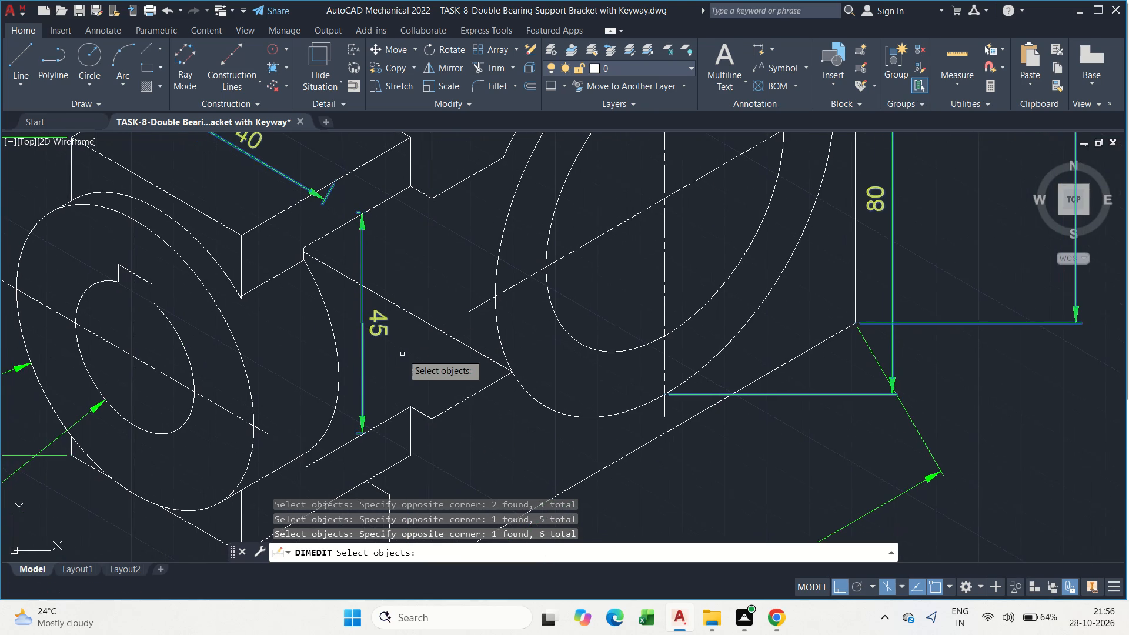
scroll(405, 352, "down", 2)
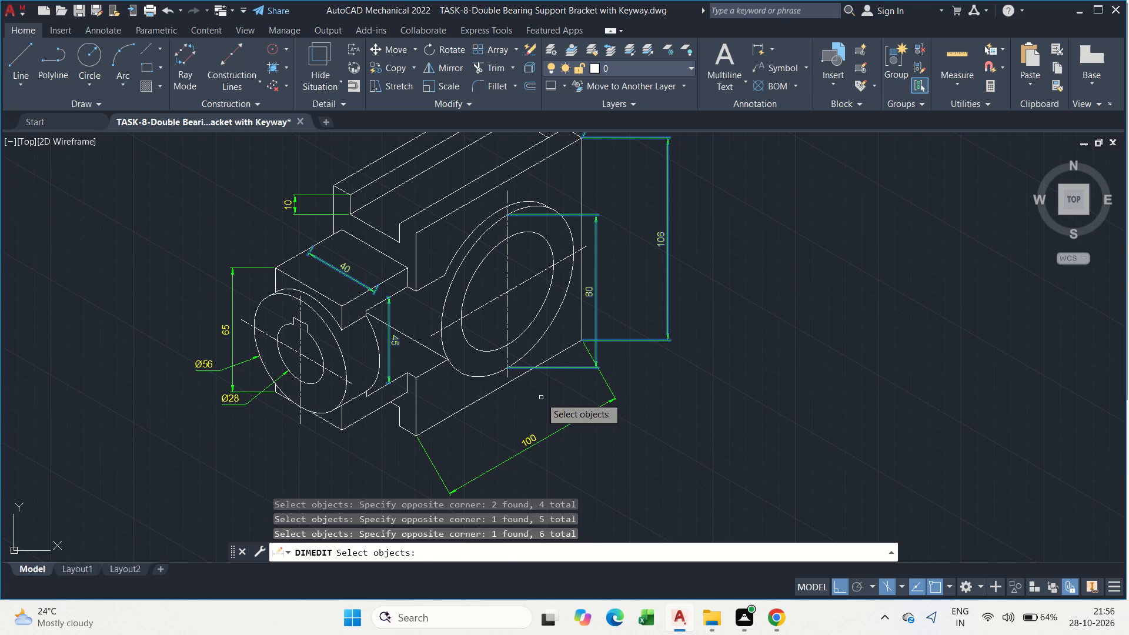
key("space")
scroll(547, 346, "up", 3)
scroll(602, 355, "down", 2)
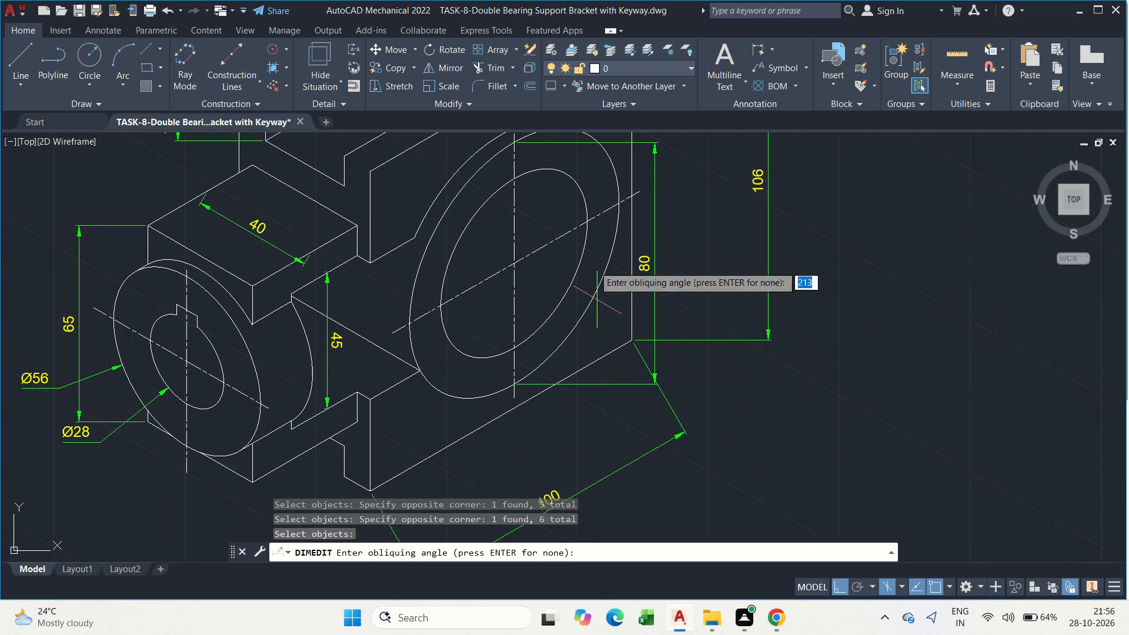
middle_click_drag(593, 264, 577, 517)
scroll(569, 333, "up", 2)
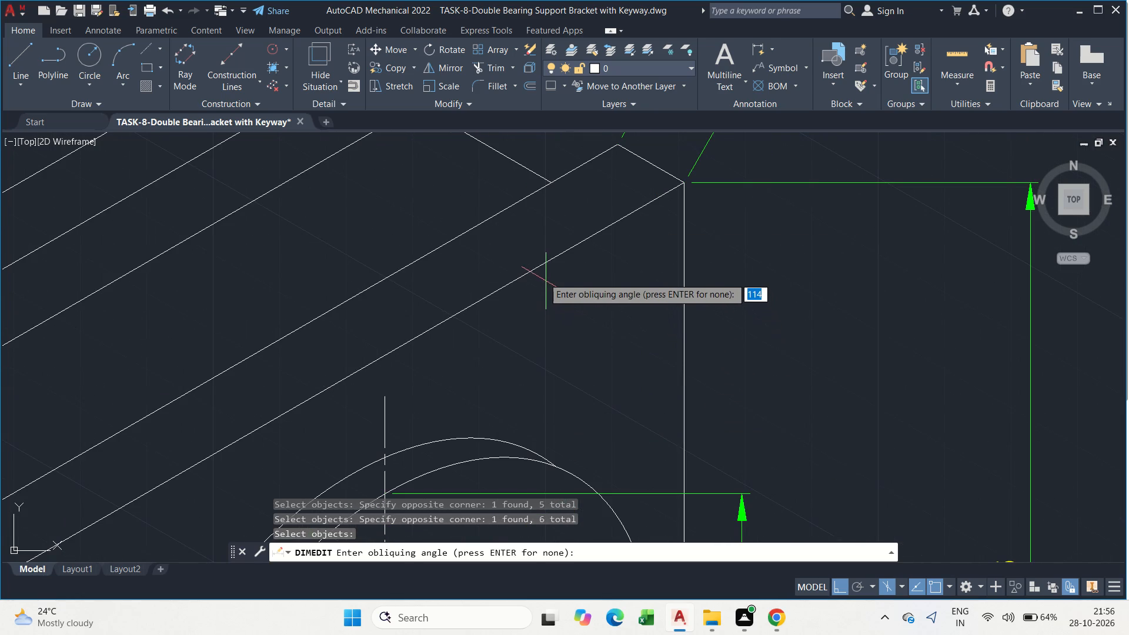
left_click(543, 272)
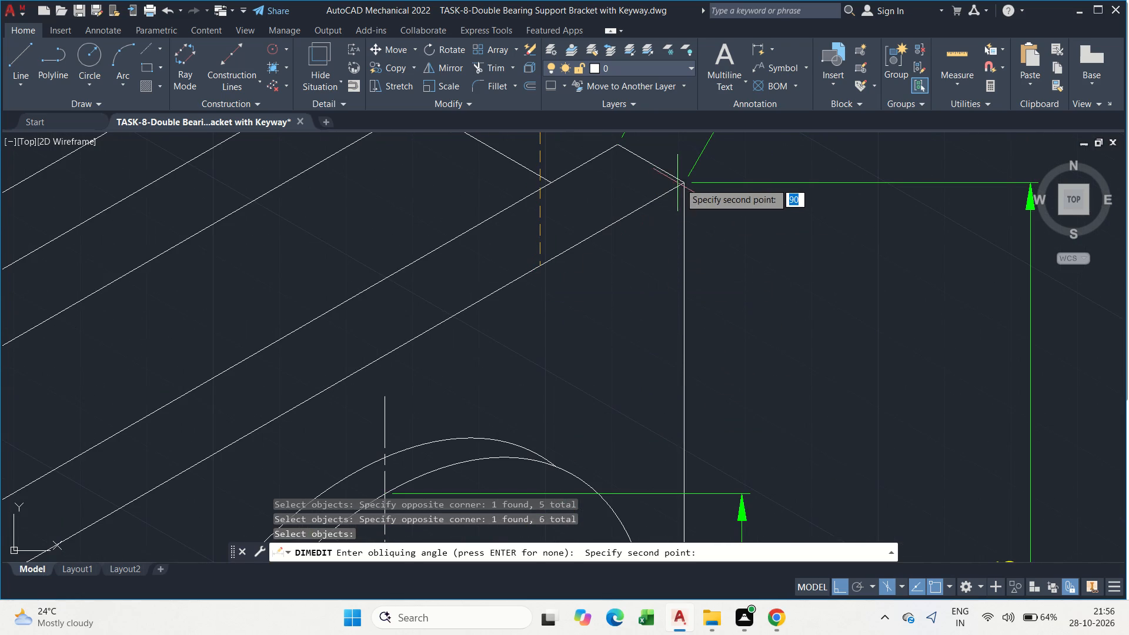
left_click(681, 182)
scroll(612, 266, "down", 3)
key("Escape")
middle_click_drag(634, 379, 666, 325)
scroll(666, 325, "up", 3)
key("Escape")
Move the large boss's 80 dimension farther outward, away from the plate's far vertical edge.
middle_click_drag(710, 279, 662, 380)
left_click_drag(675, 363, 643, 341)
left_click(614, 329)
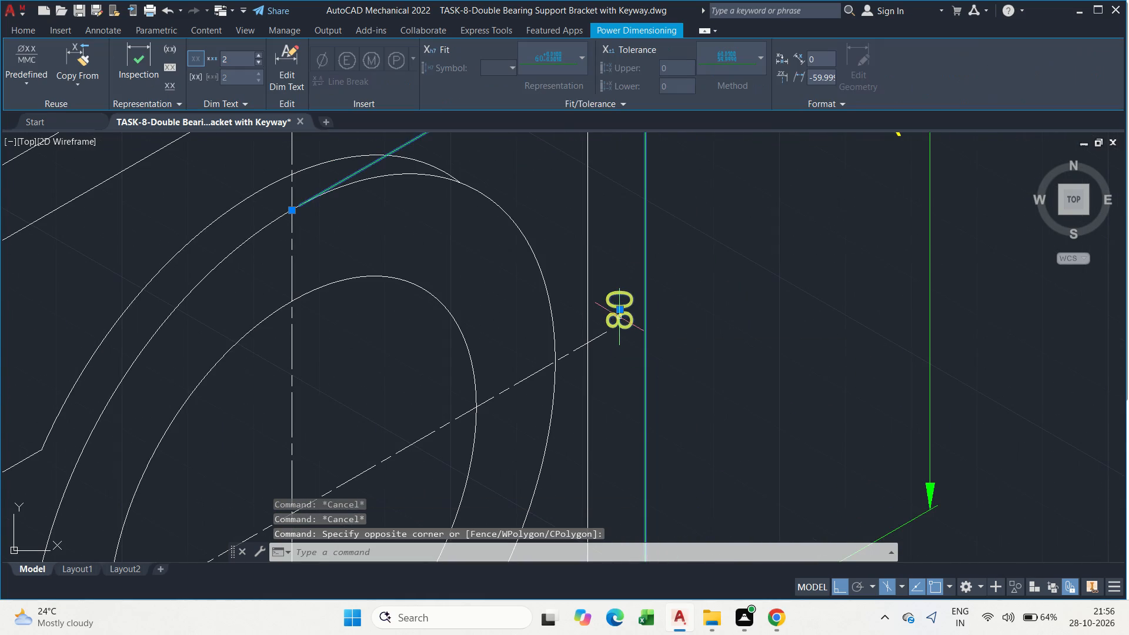
left_click(619, 307)
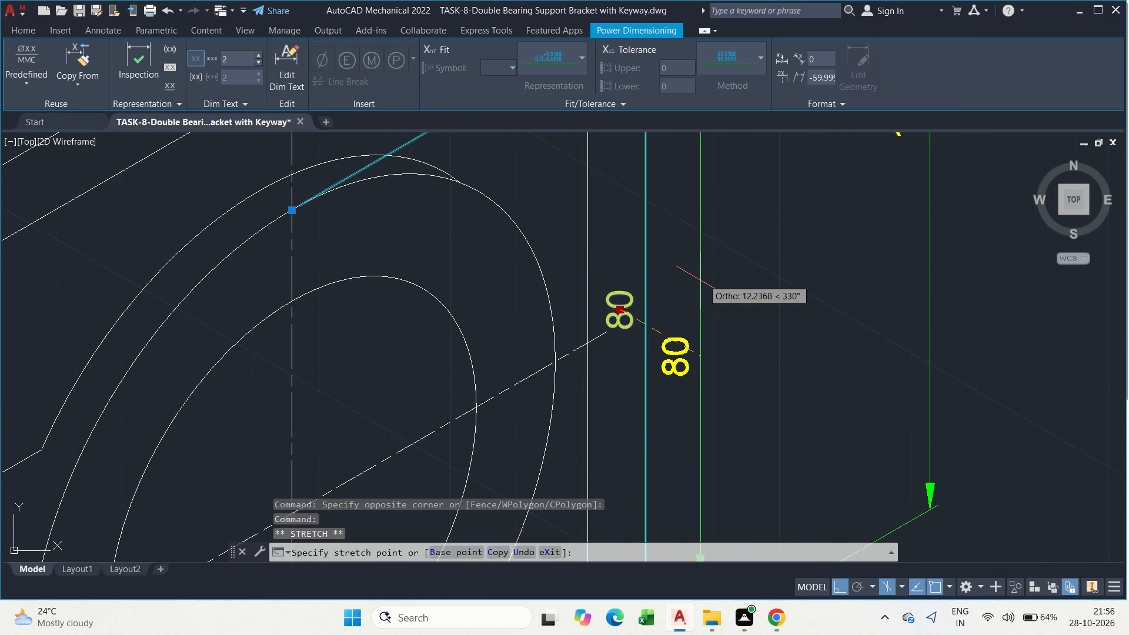
scroll(703, 279, "down", 2)
middle_click_drag(703, 279, 634, 346)
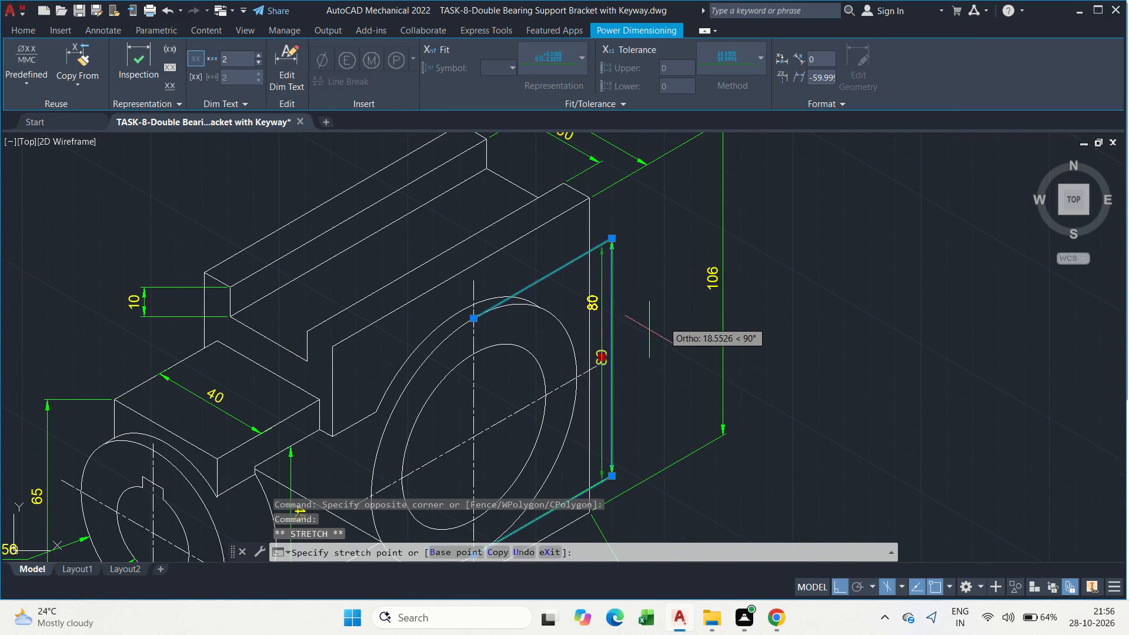
scroll(666, 319, "up", 1)
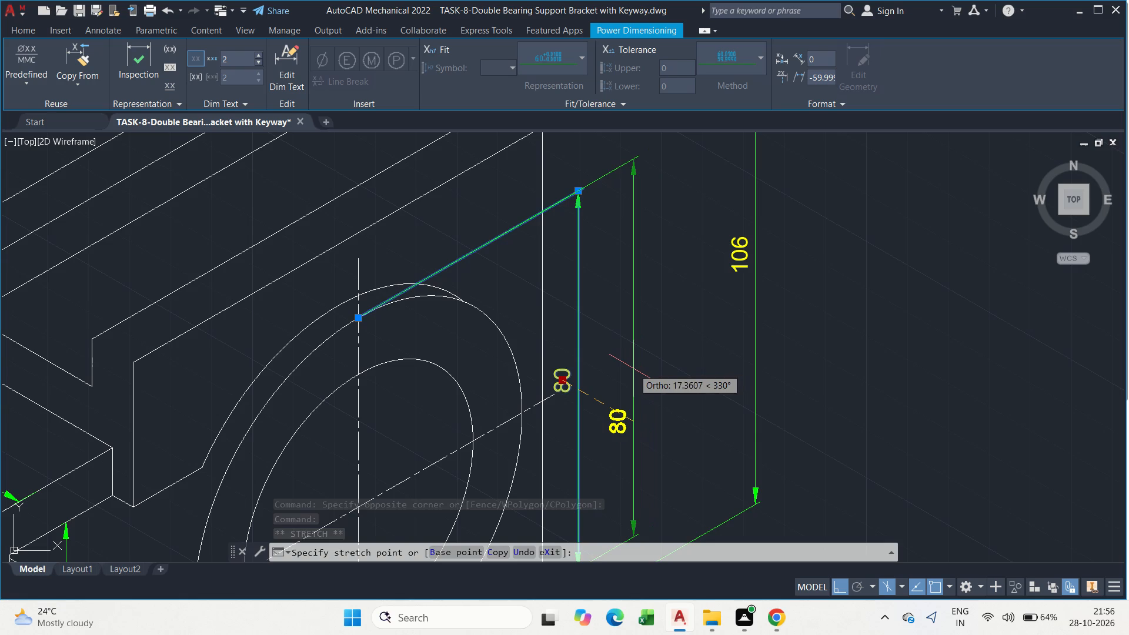
left_click(623, 375)
key("Escape")
Move the 106 height dimension inward, closer to the 80 dimension beside the plate's far vertical edge.
left_click_drag(791, 370, 774, 357)
left_click(689, 310)
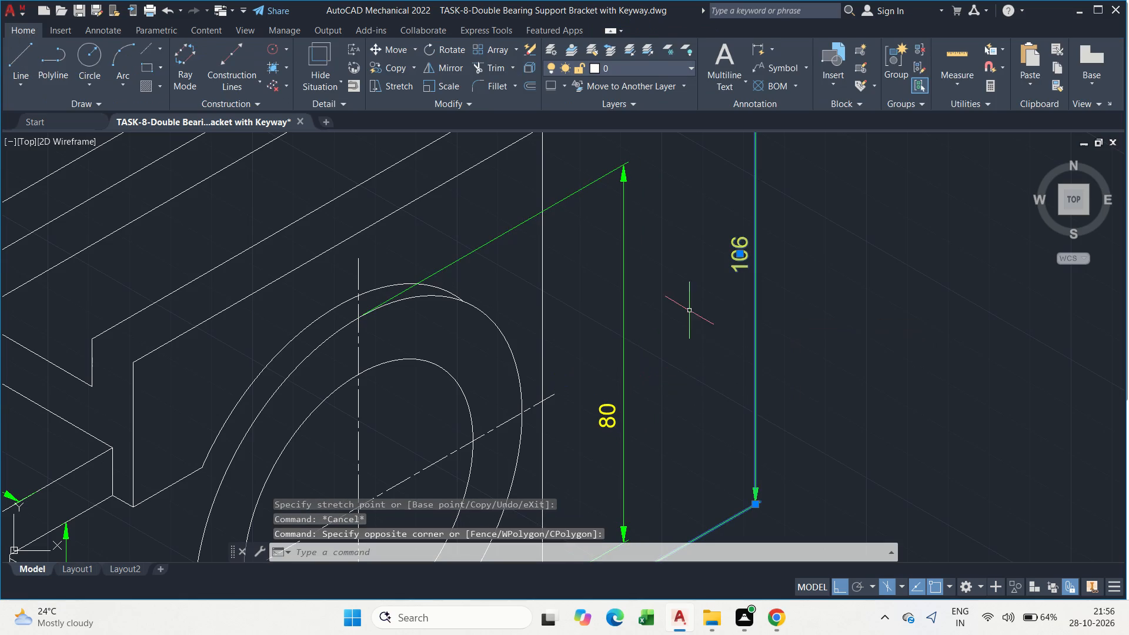
left_click(737, 252)
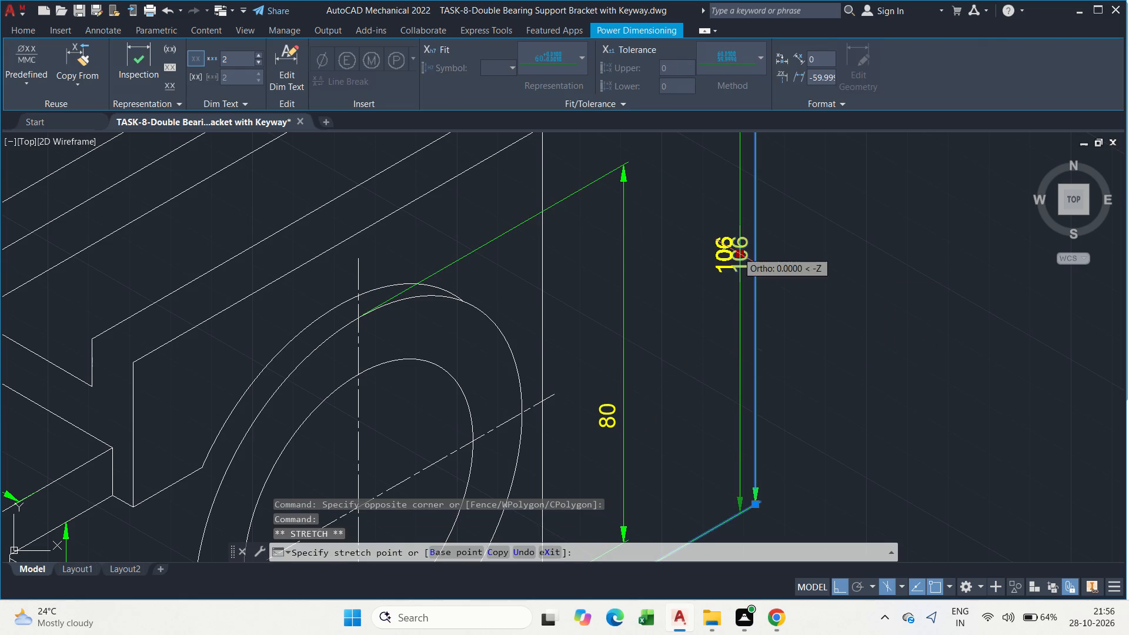
key("Escape")
scroll(752, 501, "up", 1)
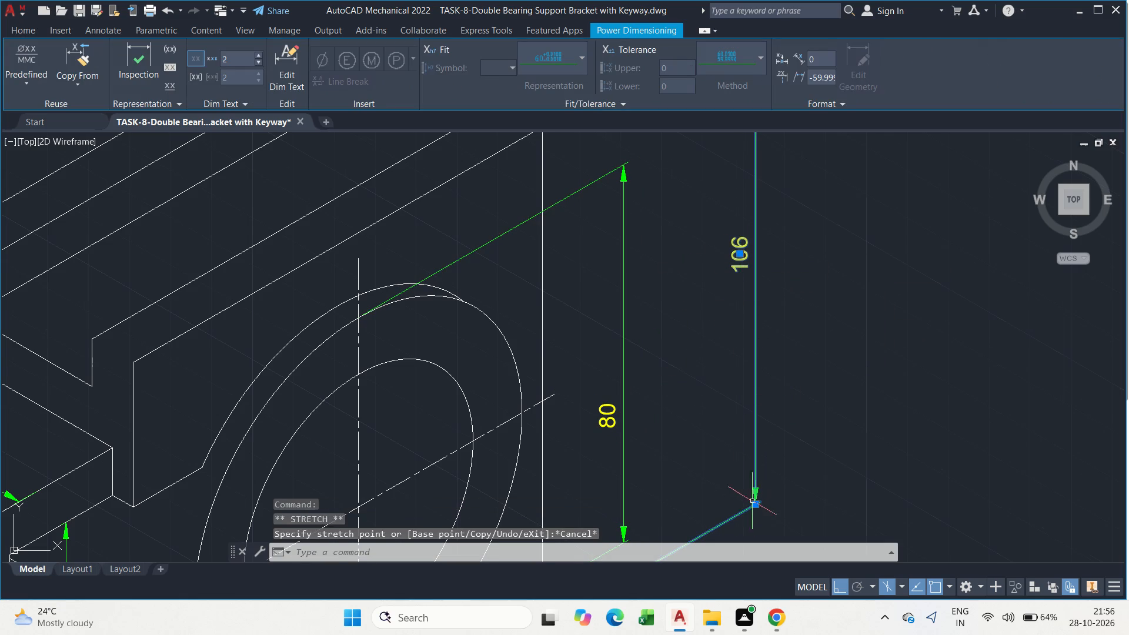
middle_click_drag(716, 446, 664, 350)
scroll(663, 350, "down", 2)
scroll(674, 371, "up", 2)
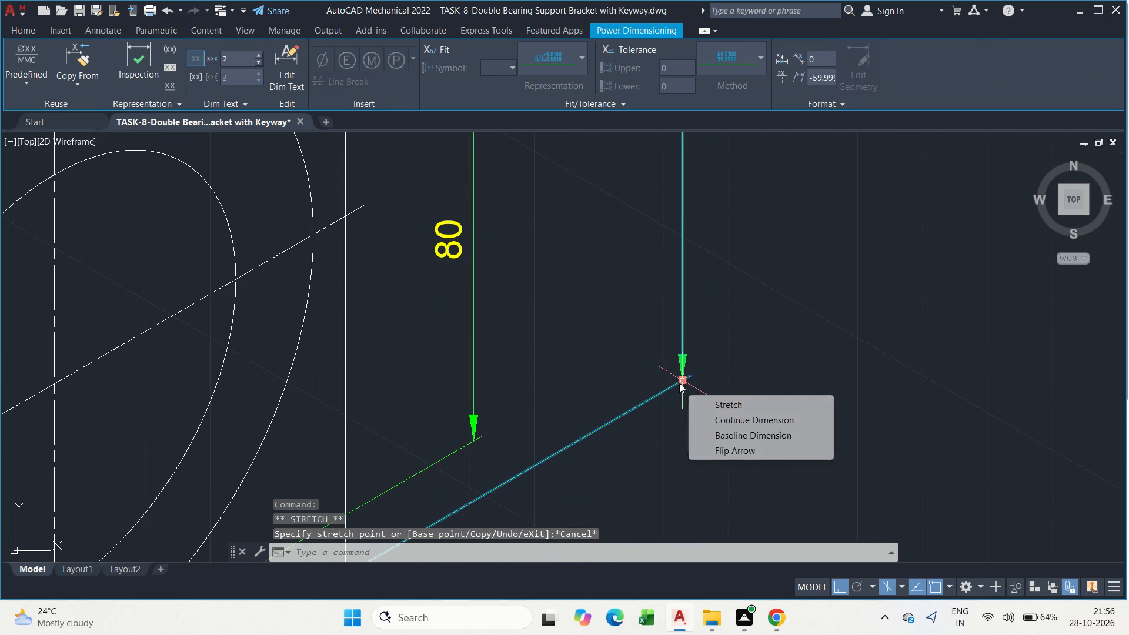
left_click(679, 383)
left_click(565, 417)
scroll(557, 409, "down", 2)
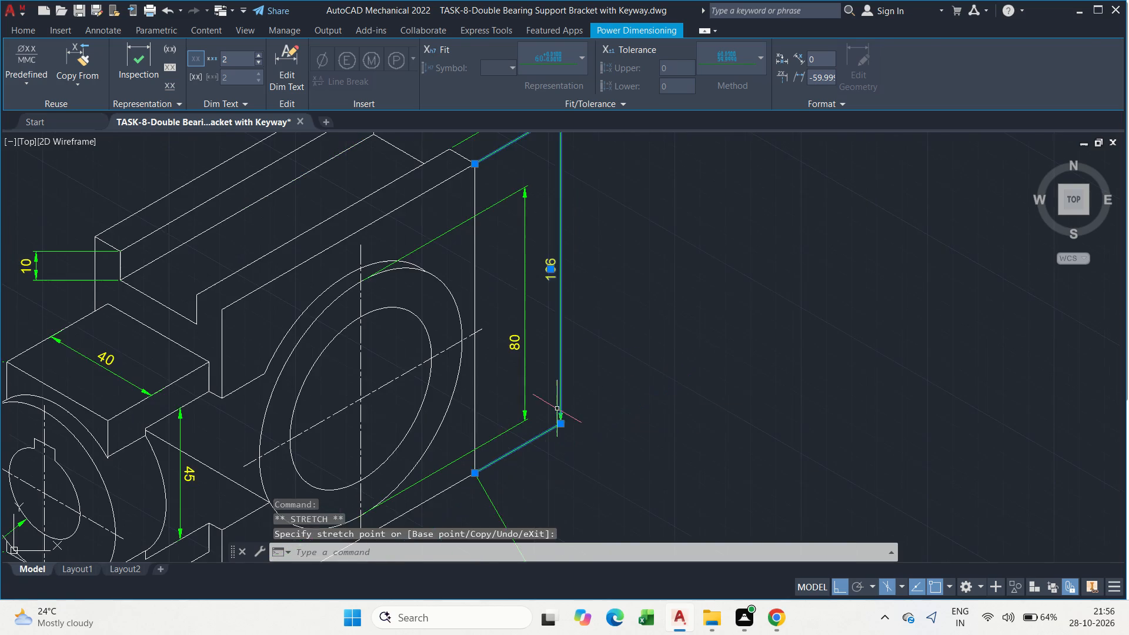
key("Escape")
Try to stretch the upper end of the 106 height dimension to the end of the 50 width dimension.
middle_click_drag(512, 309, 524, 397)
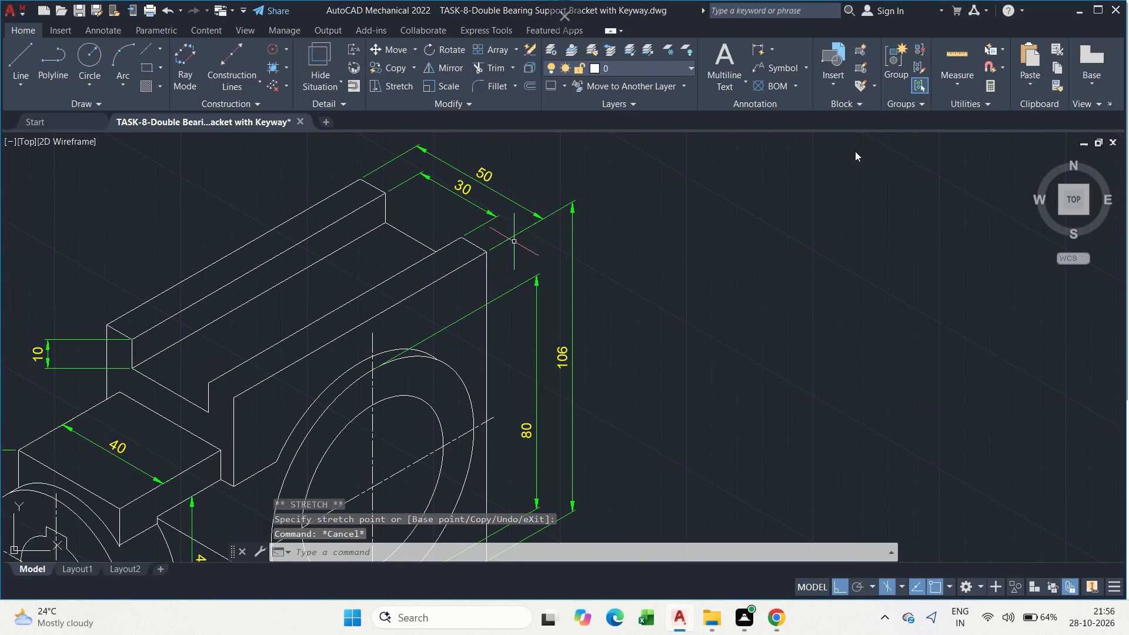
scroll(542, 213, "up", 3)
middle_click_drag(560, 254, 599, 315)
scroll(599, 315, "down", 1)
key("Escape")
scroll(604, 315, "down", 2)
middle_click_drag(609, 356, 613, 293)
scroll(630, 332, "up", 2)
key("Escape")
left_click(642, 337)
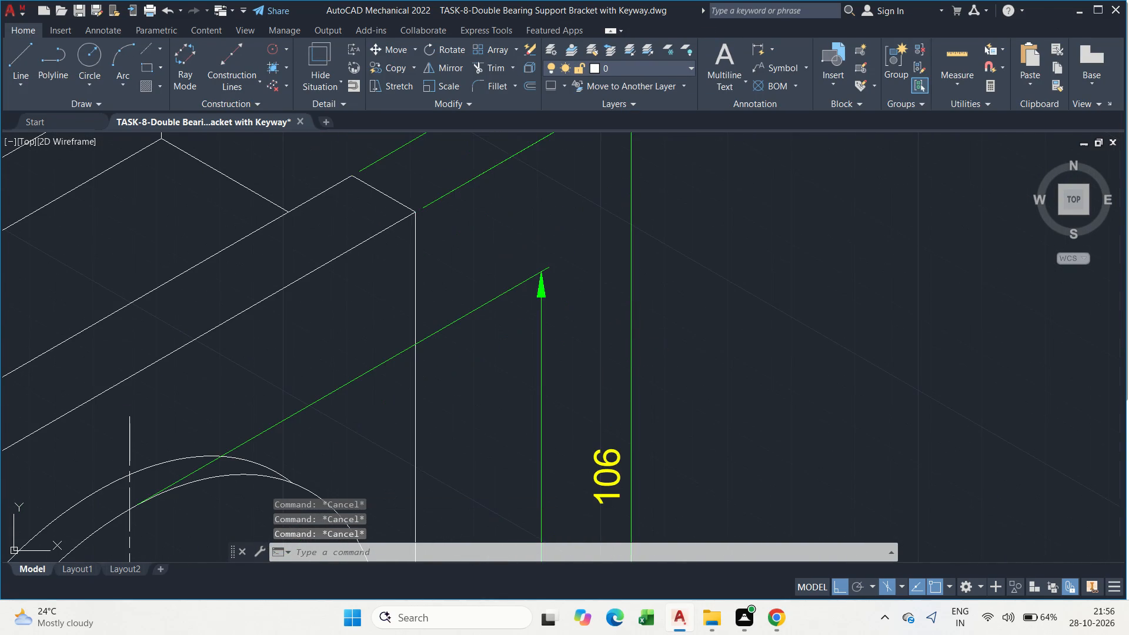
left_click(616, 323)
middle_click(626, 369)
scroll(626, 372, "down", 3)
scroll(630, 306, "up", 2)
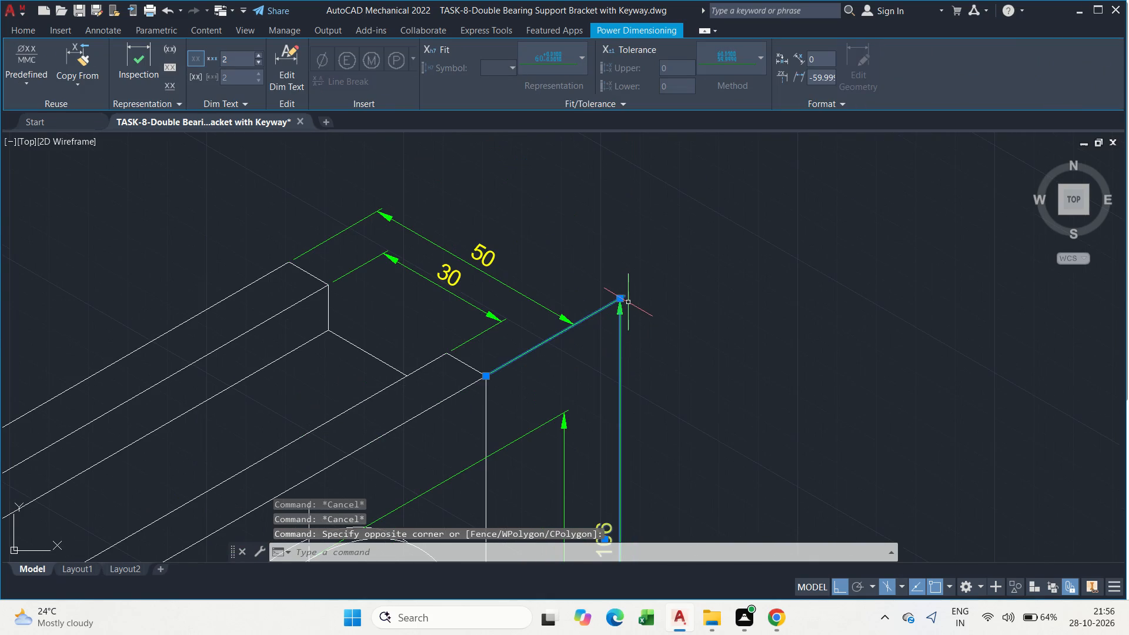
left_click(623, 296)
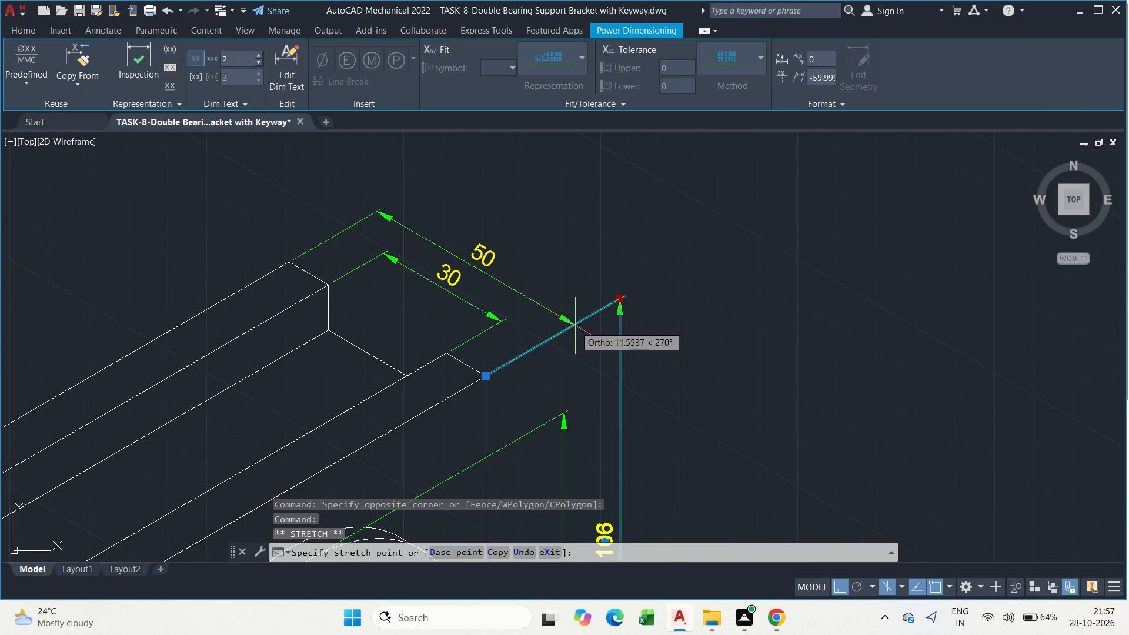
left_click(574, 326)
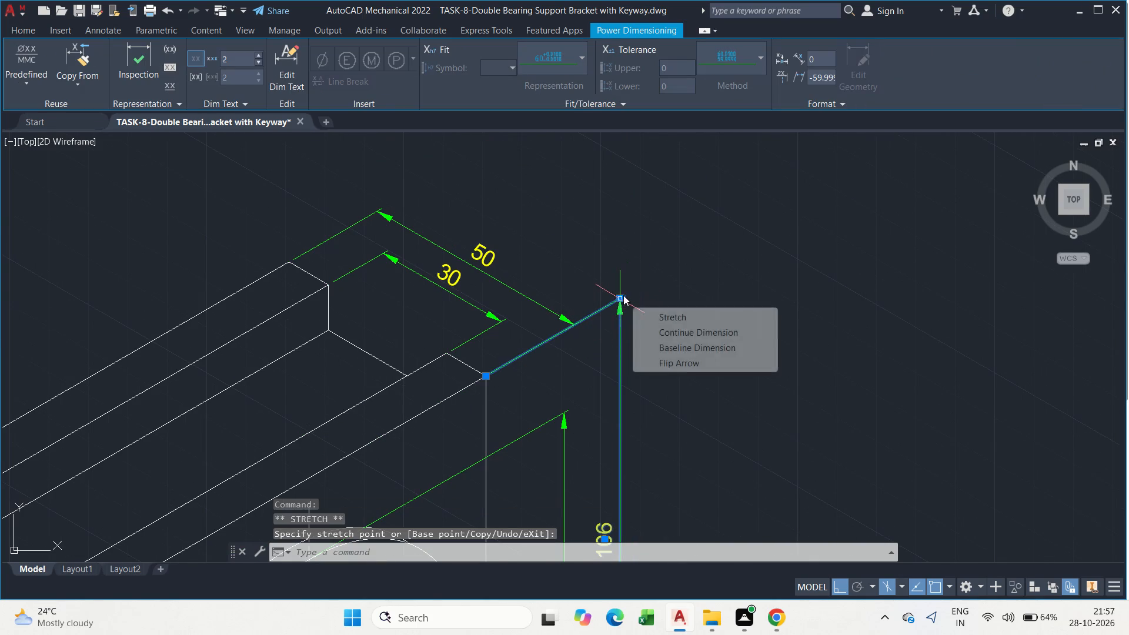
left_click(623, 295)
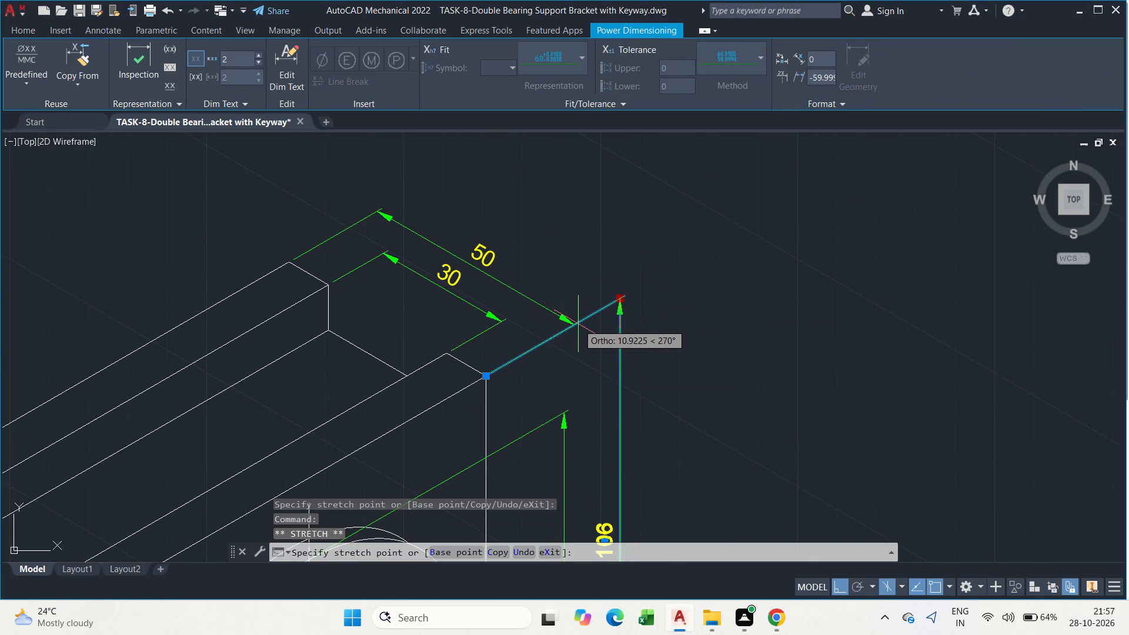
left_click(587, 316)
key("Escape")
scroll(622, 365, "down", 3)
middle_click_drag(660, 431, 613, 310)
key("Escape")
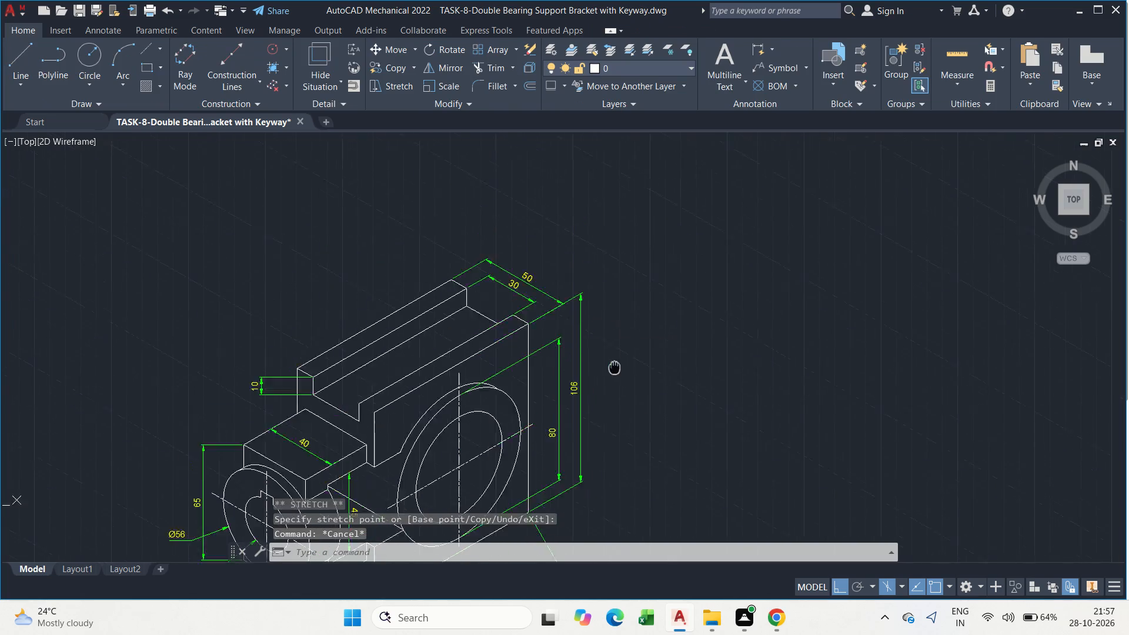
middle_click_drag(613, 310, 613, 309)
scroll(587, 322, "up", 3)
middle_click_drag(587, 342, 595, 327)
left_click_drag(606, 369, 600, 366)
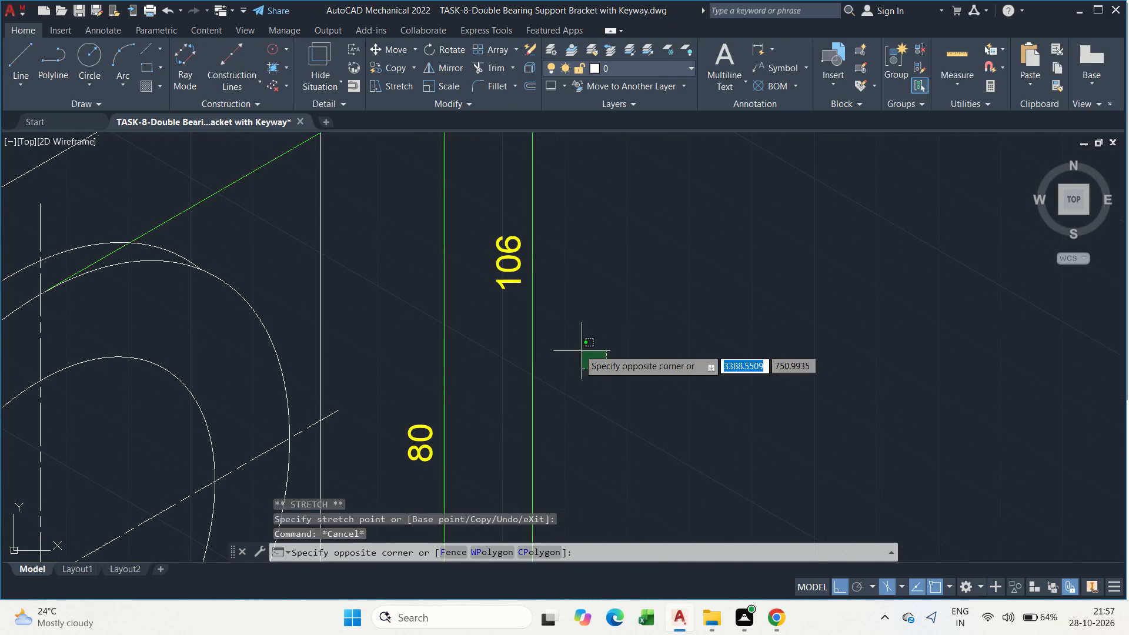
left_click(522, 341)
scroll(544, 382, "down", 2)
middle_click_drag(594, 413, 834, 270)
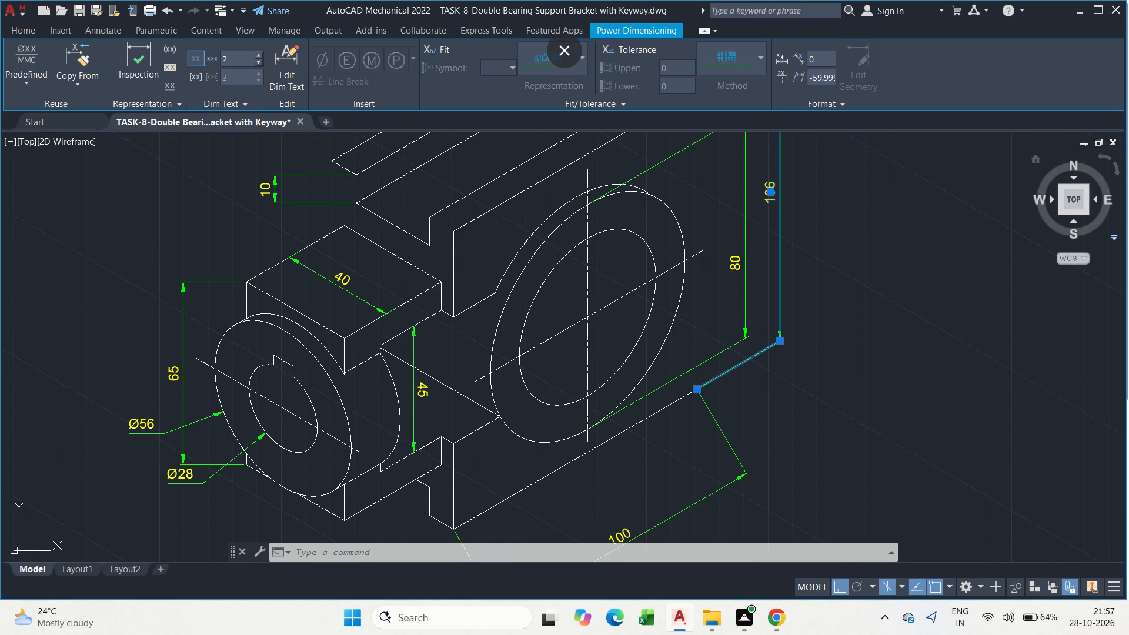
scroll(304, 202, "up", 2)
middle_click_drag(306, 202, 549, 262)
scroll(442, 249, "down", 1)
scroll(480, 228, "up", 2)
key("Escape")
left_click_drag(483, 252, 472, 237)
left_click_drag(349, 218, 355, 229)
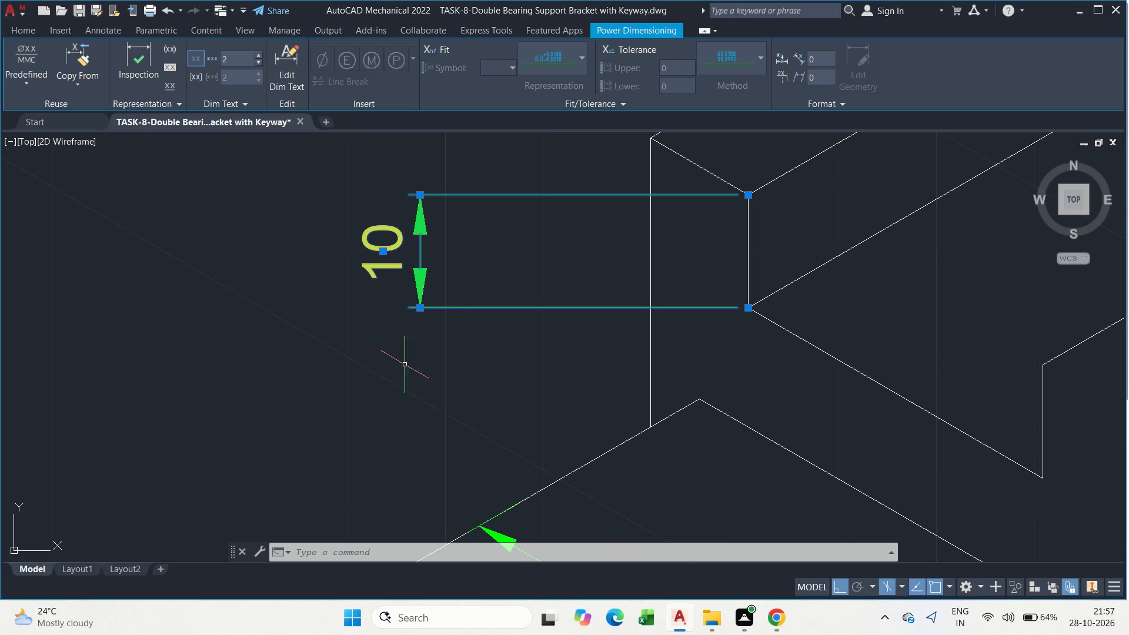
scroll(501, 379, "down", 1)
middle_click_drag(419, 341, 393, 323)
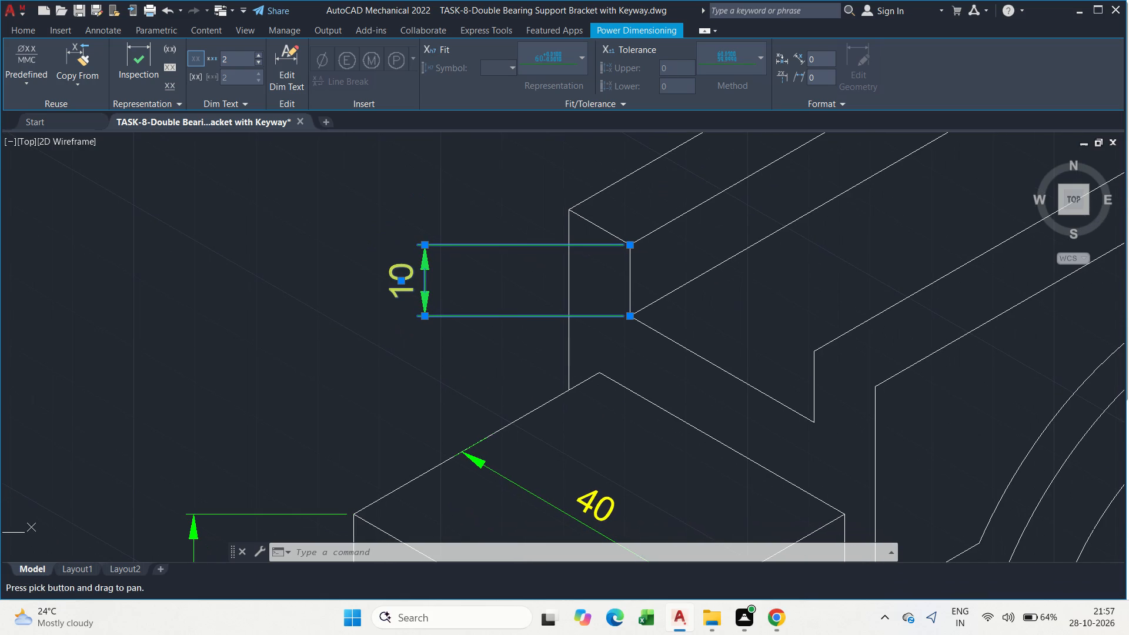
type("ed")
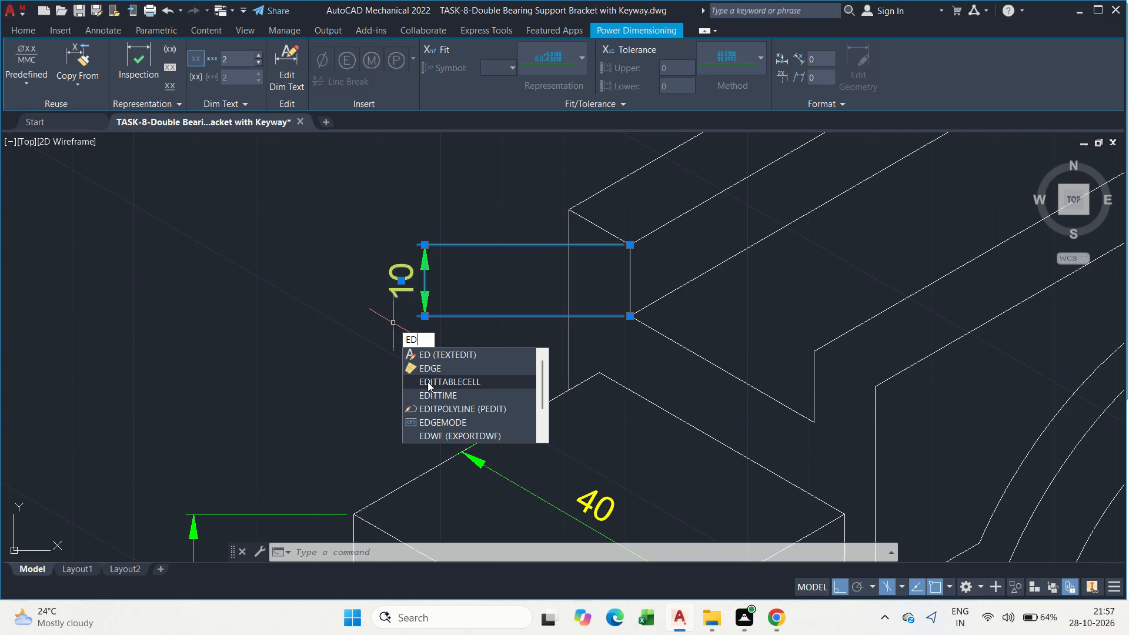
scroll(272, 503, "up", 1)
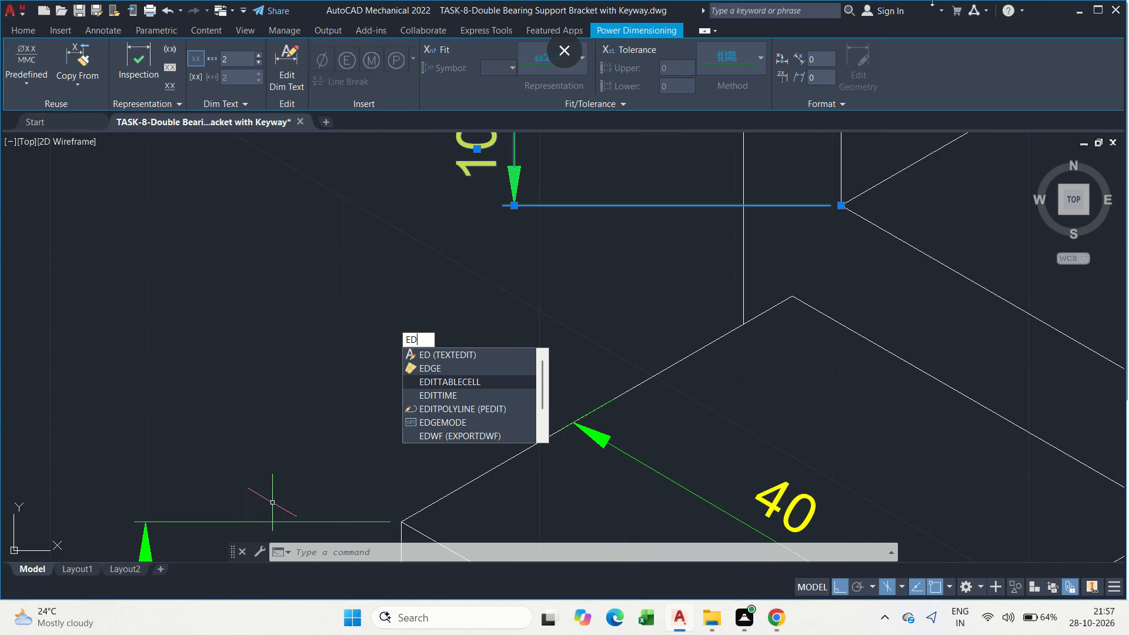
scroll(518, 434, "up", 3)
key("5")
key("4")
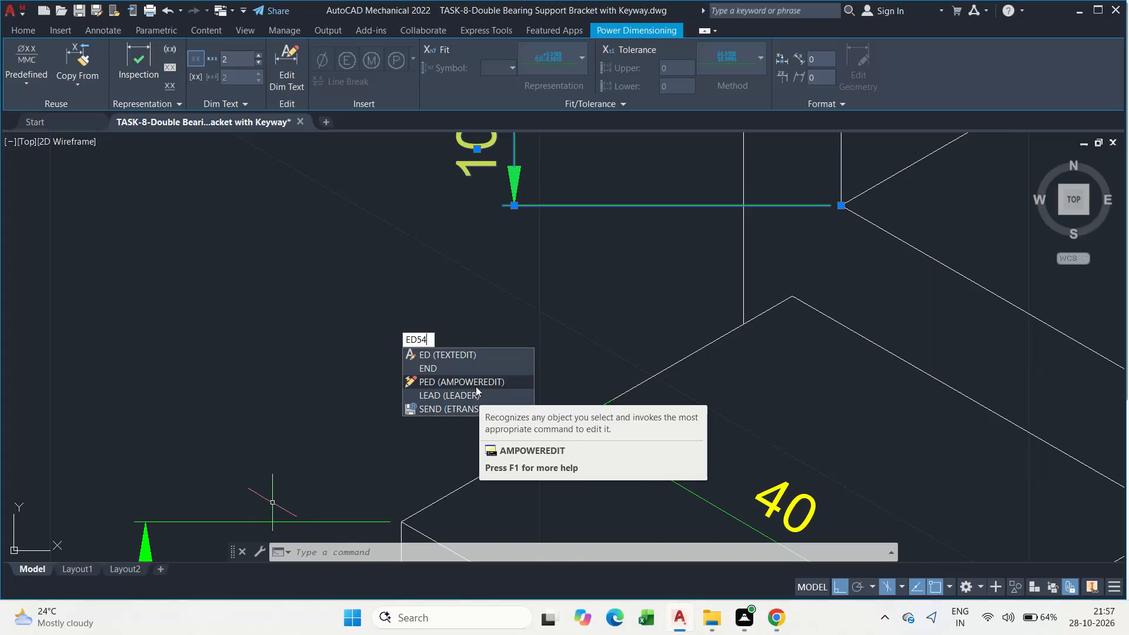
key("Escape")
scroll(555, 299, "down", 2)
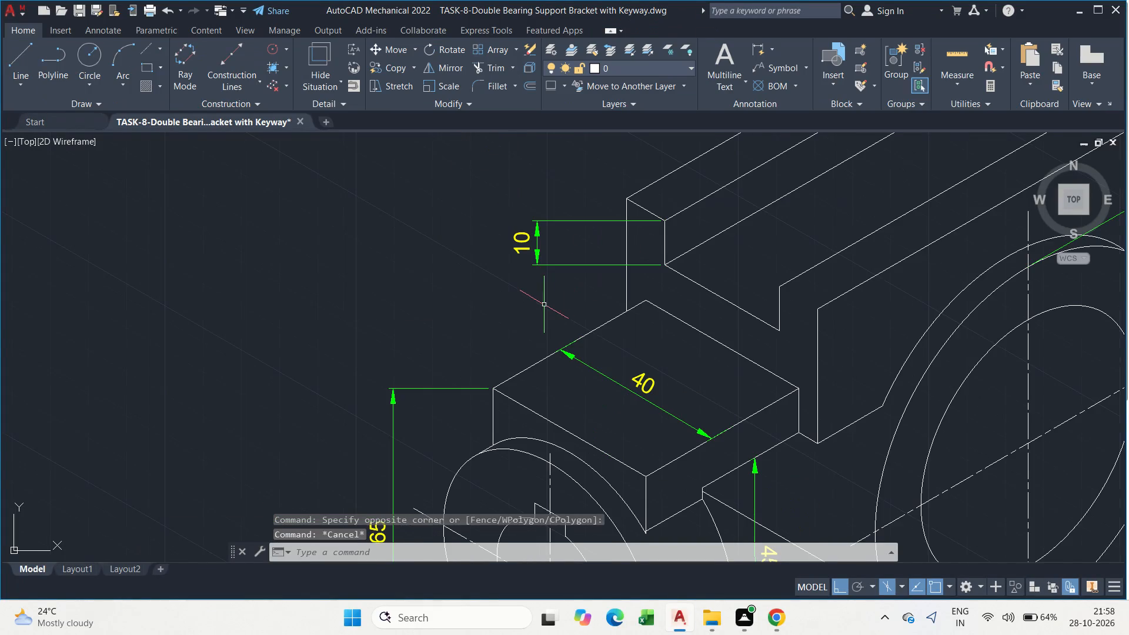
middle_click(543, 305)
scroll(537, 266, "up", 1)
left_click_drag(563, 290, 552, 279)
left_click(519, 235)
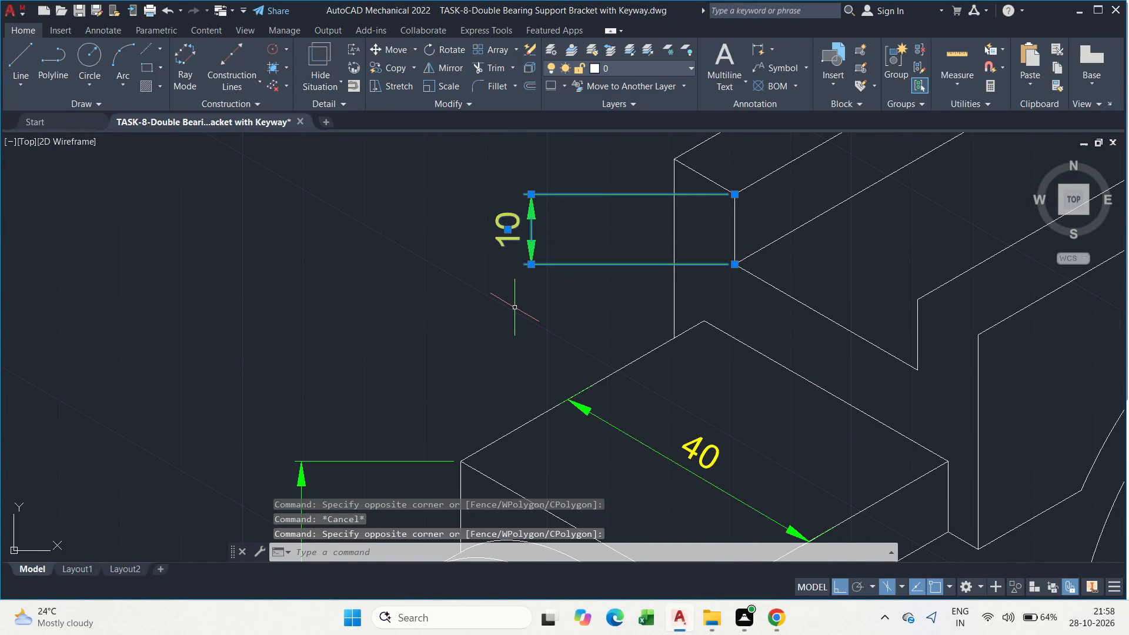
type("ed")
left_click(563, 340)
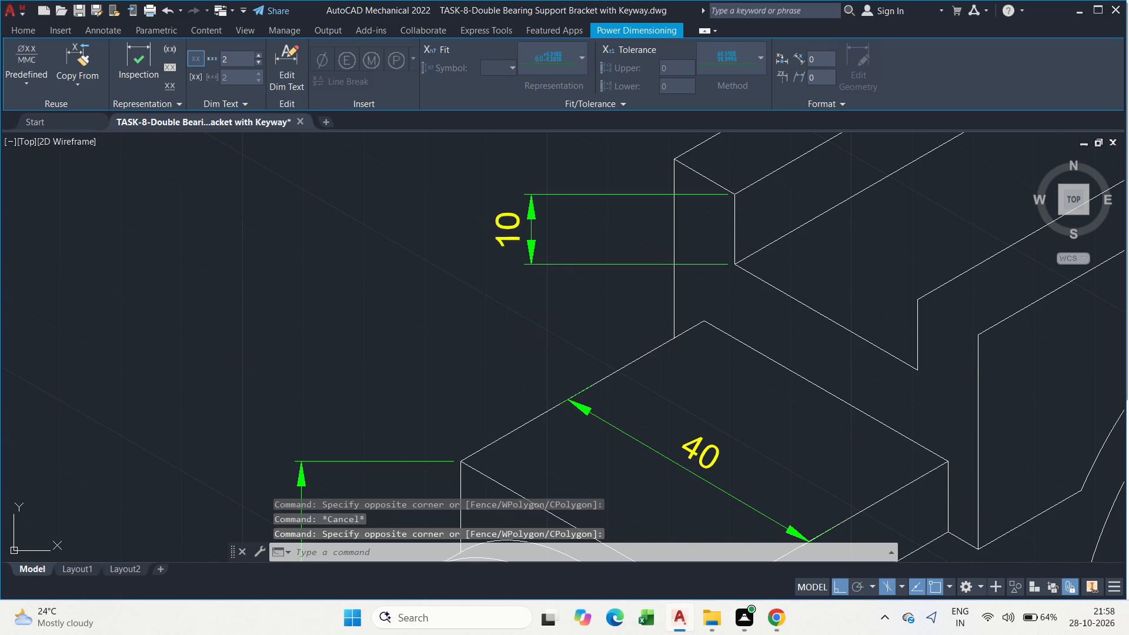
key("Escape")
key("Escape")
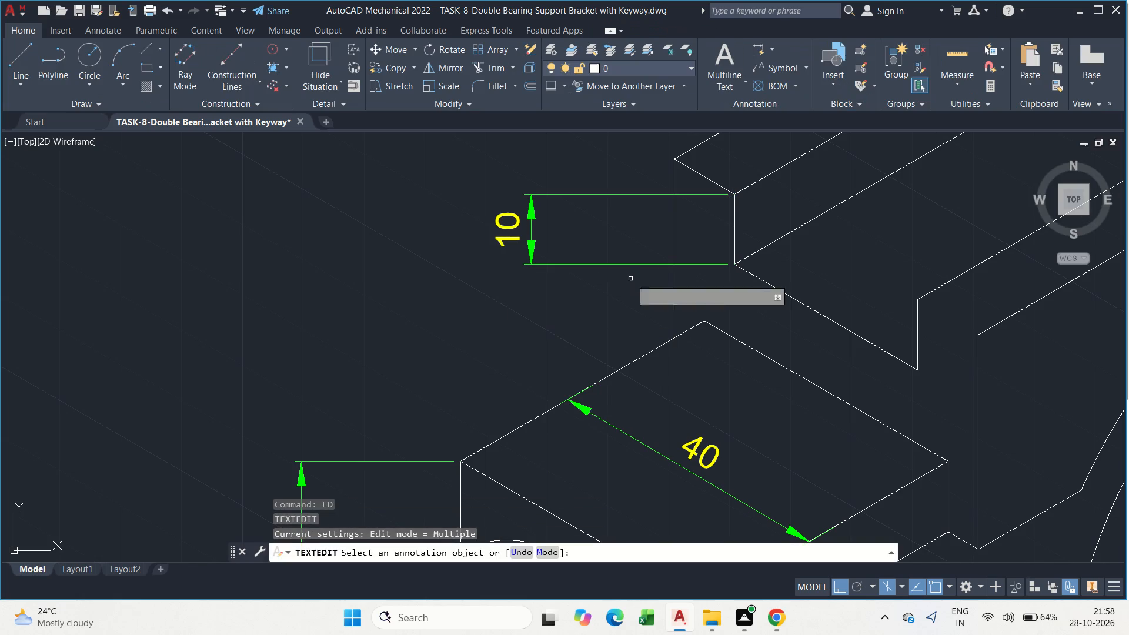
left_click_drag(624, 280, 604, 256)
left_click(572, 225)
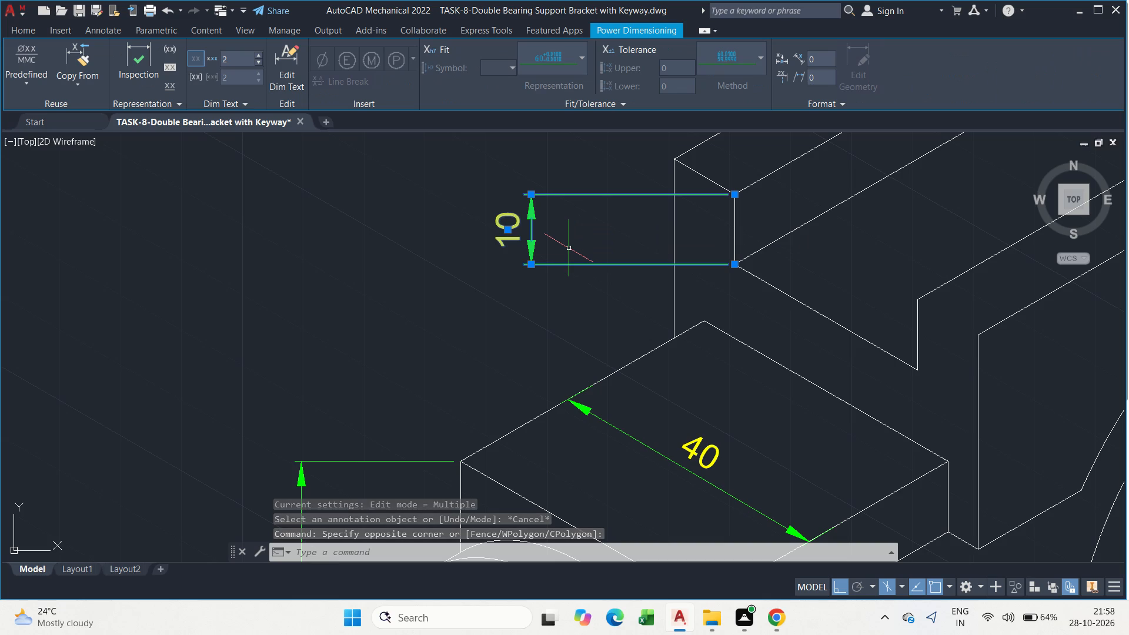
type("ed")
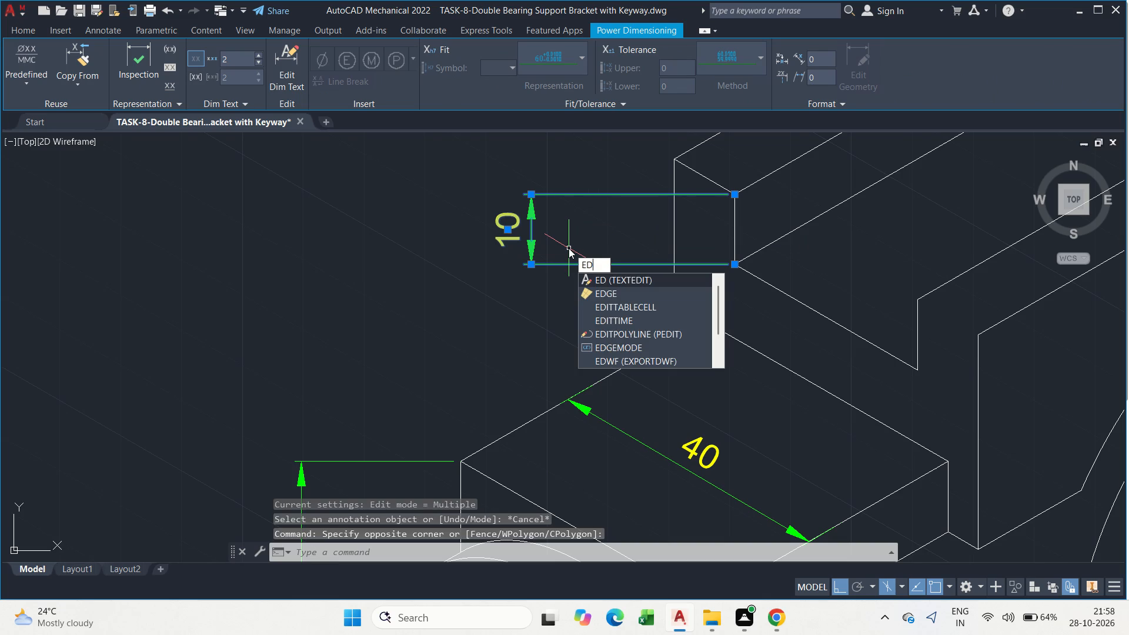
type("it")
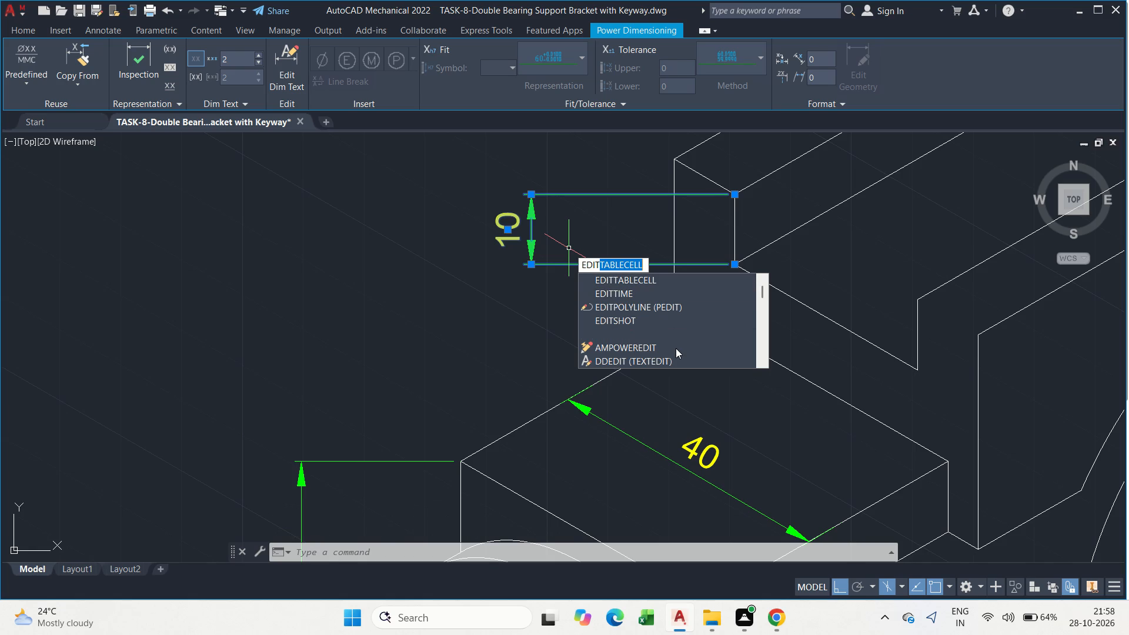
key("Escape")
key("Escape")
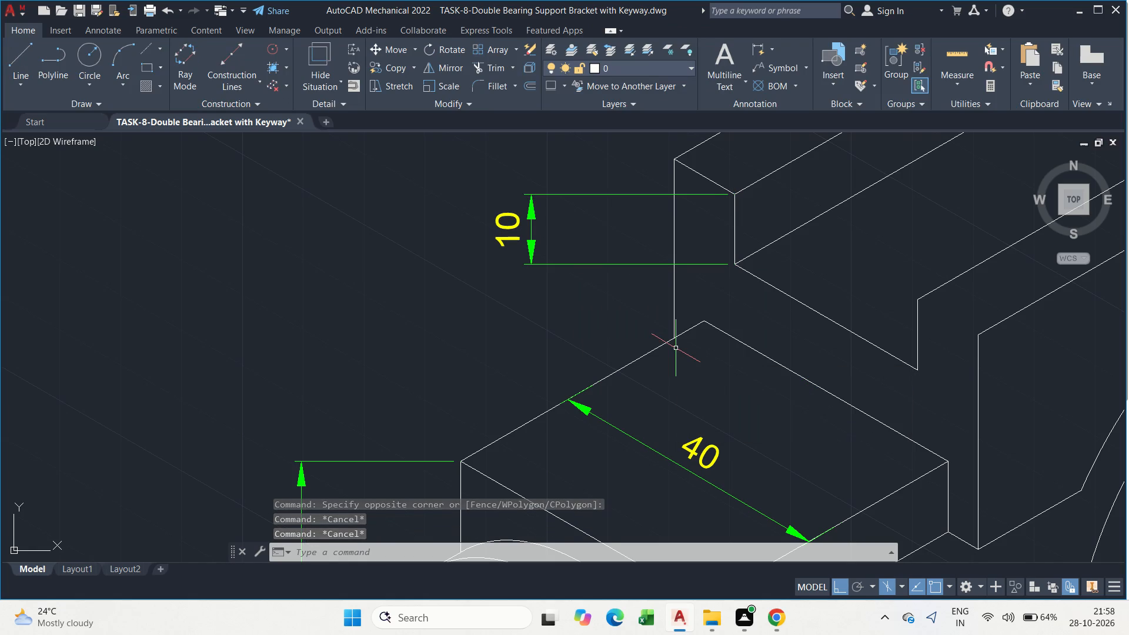
Apply oblique dimension editing to the 10 groove-depth dimension, taking the angle from two points along the bracket's width direction.
key("d")
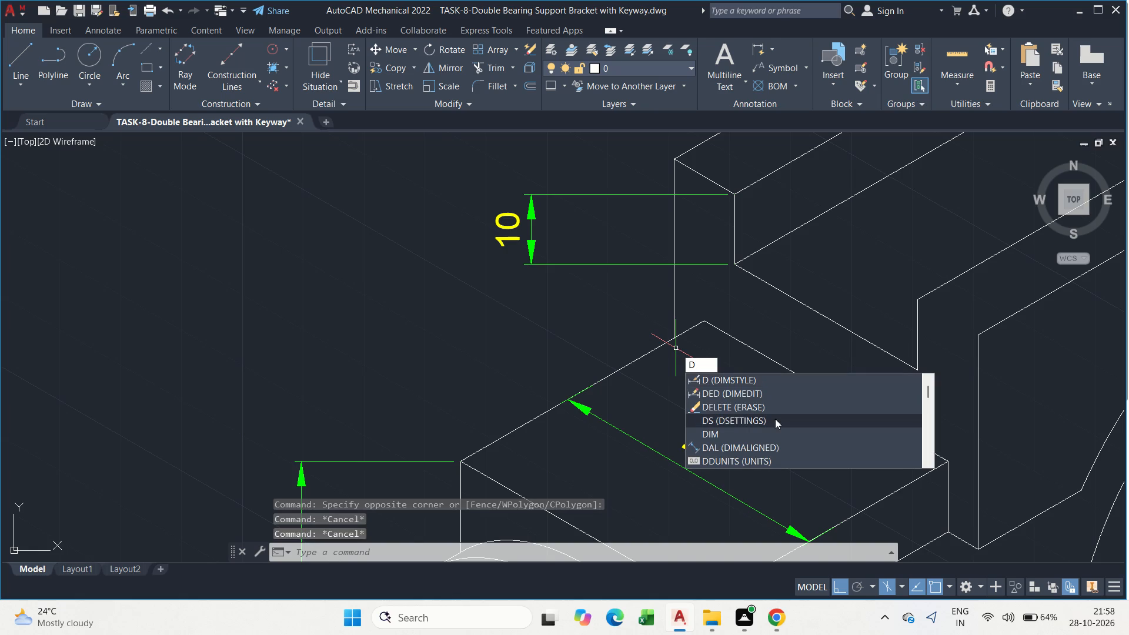
left_click(775, 391)
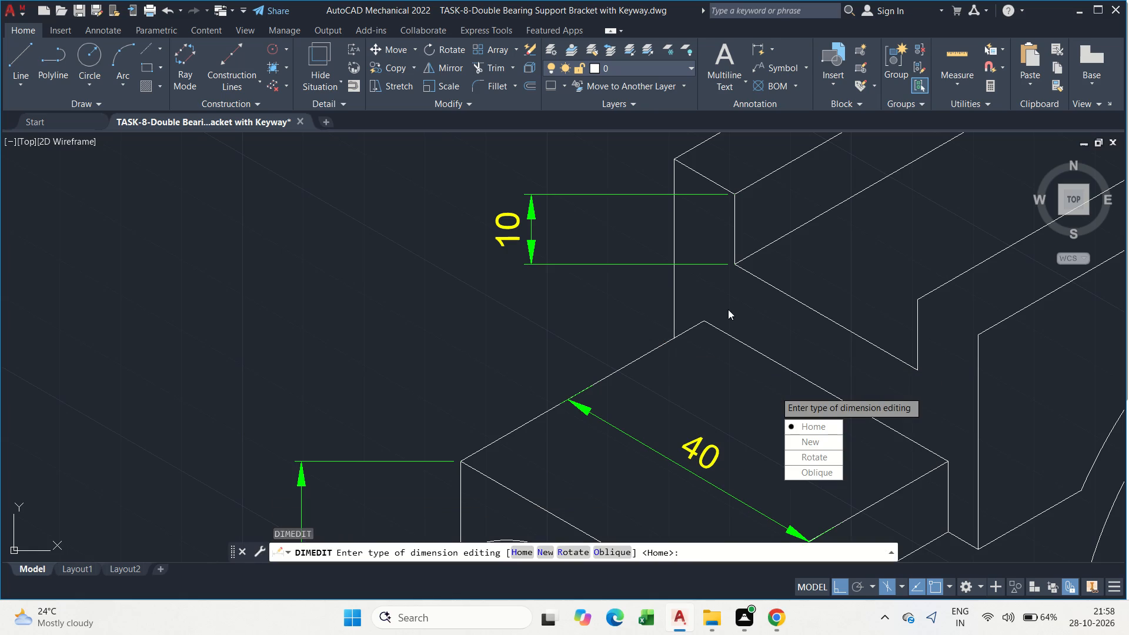
left_click_drag(807, 470, 775, 391)
left_click_drag(600, 312, 585, 284)
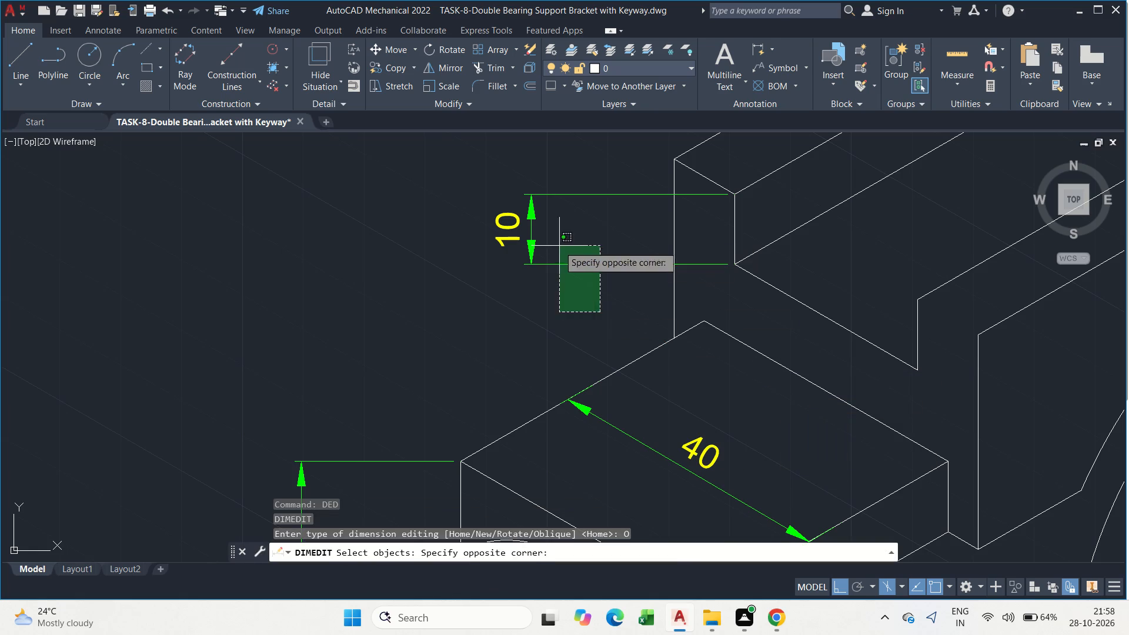
left_click(556, 244)
key("space")
left_click_drag(733, 193, 703, 183)
left_click(637, 167)
scroll(618, 319, "down", 2)
middle_click_drag(622, 344, 623, 354)
key("Escape")
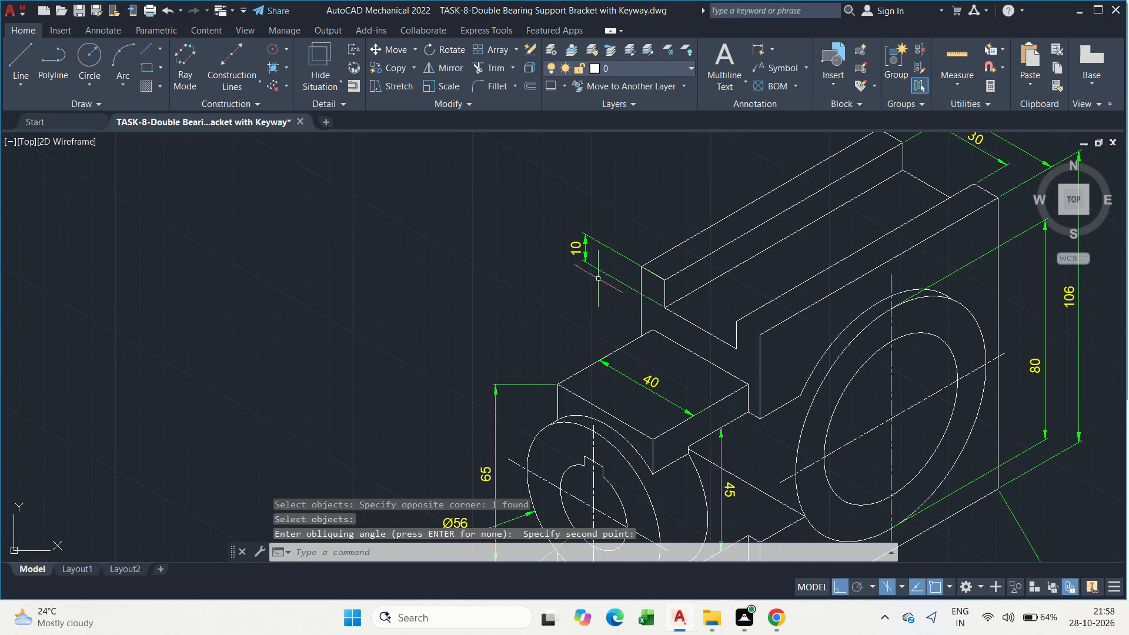
Move the 10 dimension about 18 mm inward along its extension lines, closer to the upright plate's near end.
scroll(577, 237, "up", 3)
left_click(583, 260)
left_click(583, 268)
key("Escape")
left_click(560, 280)
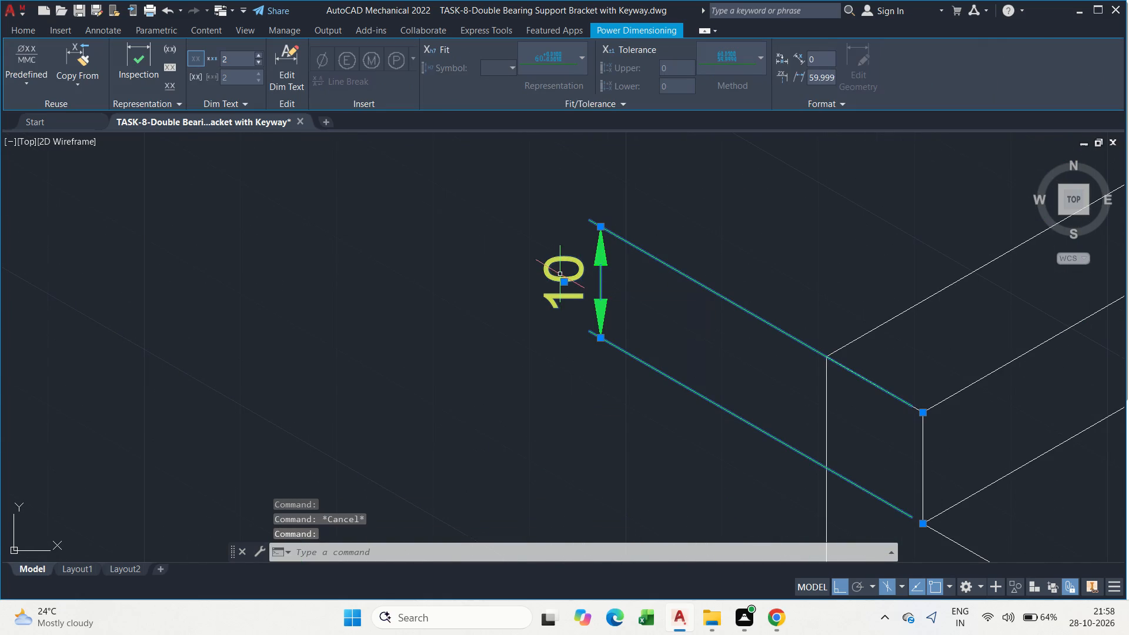
left_click(563, 282)
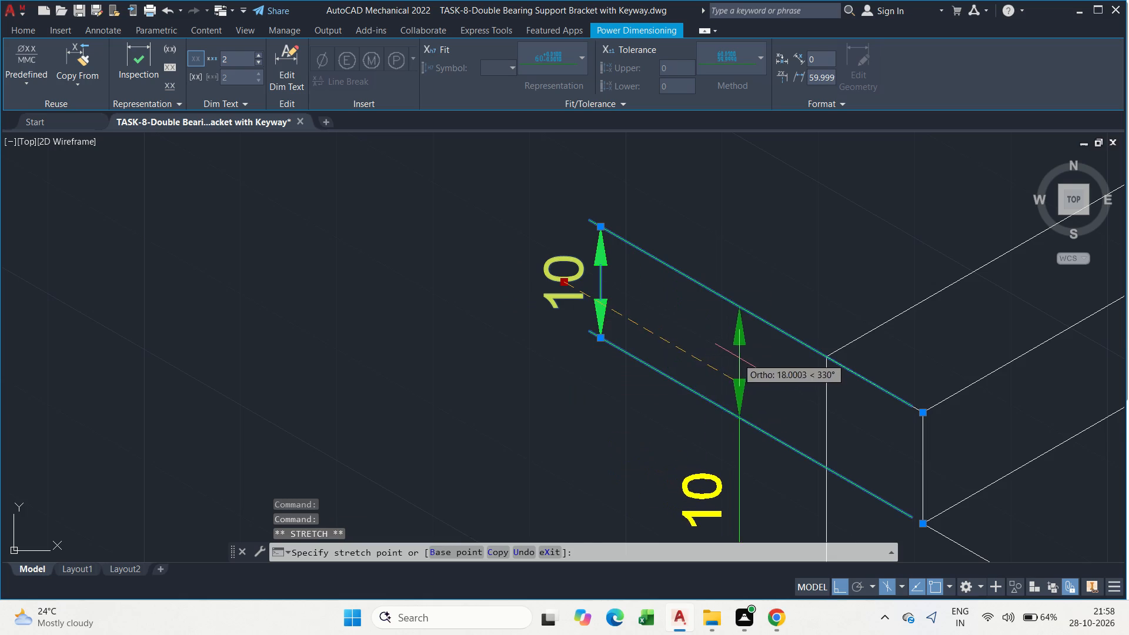
left_click(739, 358)
scroll(562, 403, "down", 2)
key("Escape")
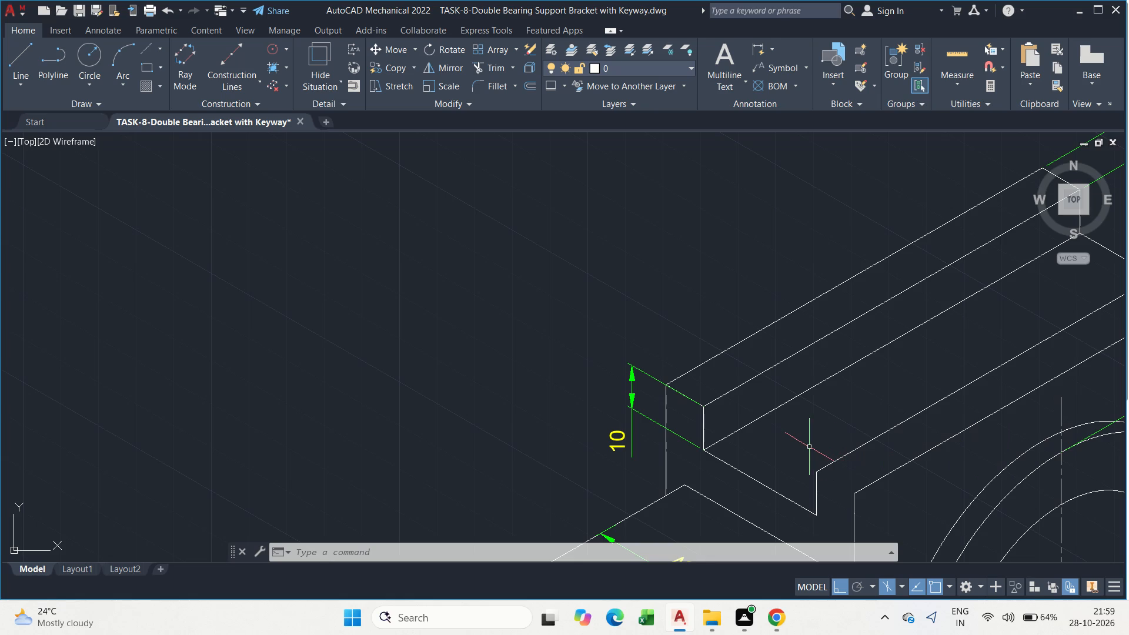
Apply oblique dimension editing to the 65 height dimension beside the small boss, taking a 150° angle from two picked points.
scroll(789, 447, "down", 2)
middle_click_drag(767, 464, 765, 410)
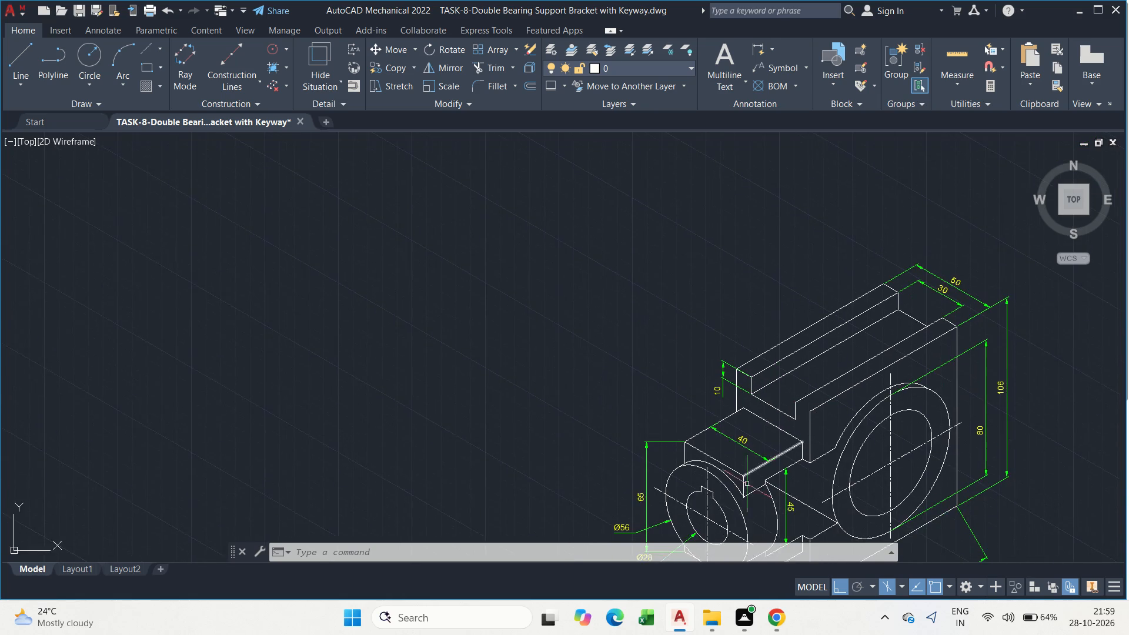
scroll(743, 490, "up", 2)
middle_click(722, 382)
middle_click_drag(717, 397, 814, 296)
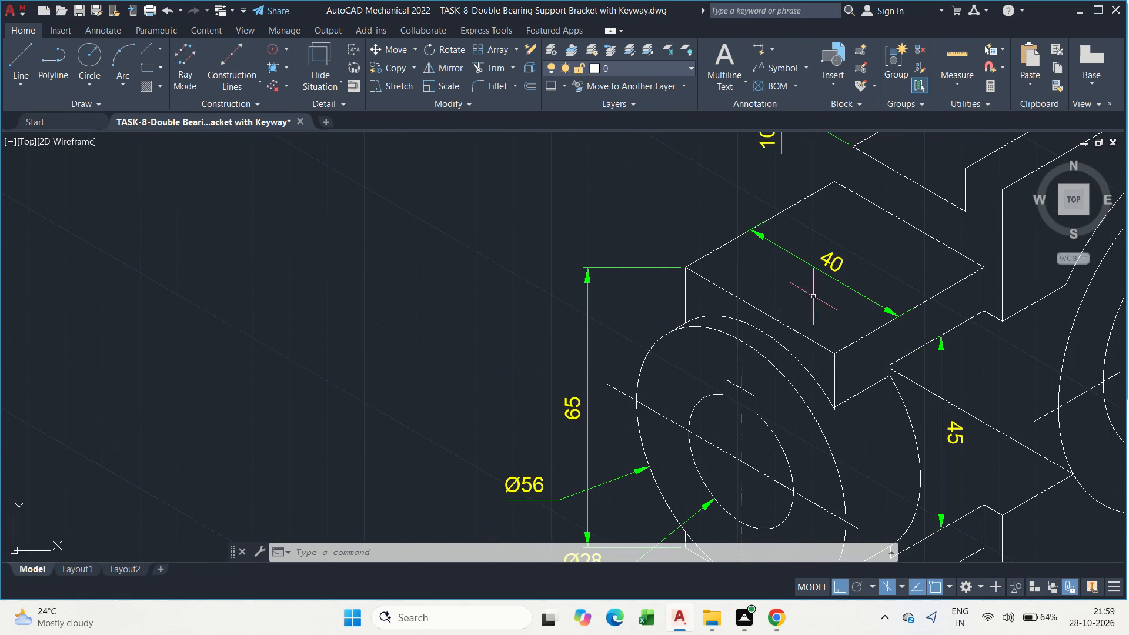
left_click(597, 359)
left_click(557, 334)
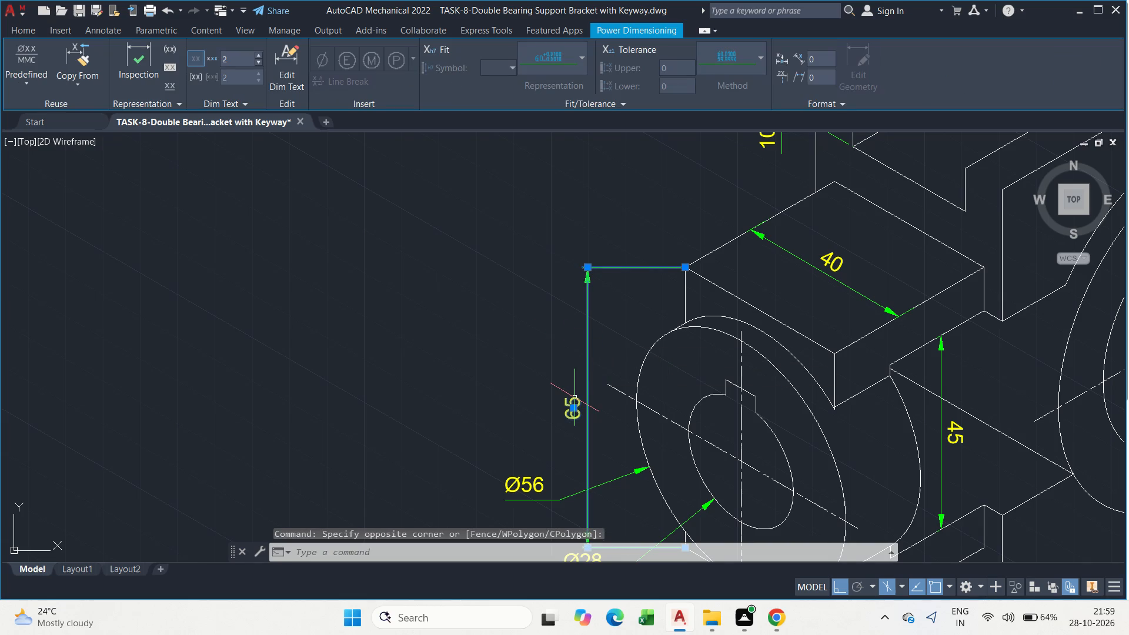
type("di")
key("m")
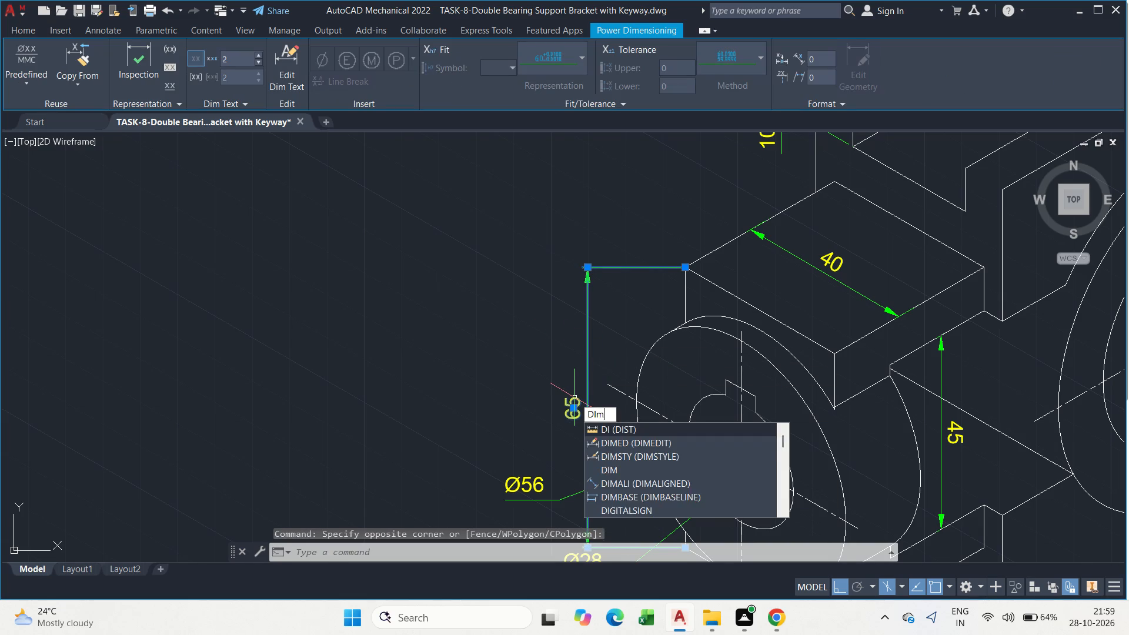
left_click(634, 445)
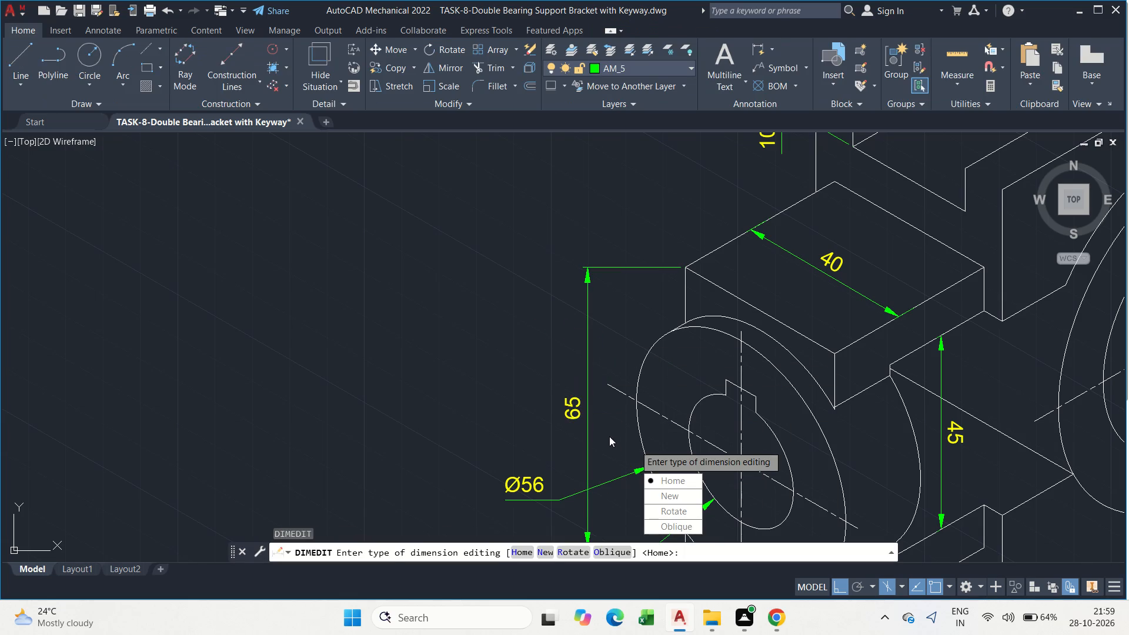
left_click(667, 543)
left_click_drag(663, 533, 632, 444)
left_click_drag(715, 288, 695, 283)
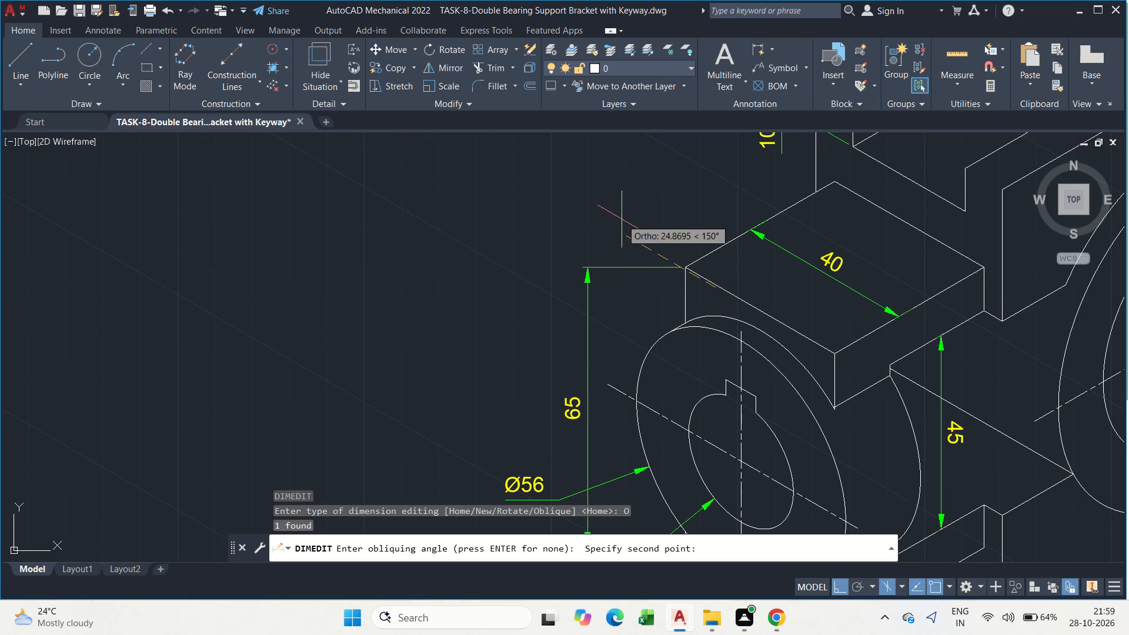
left_click(642, 246)
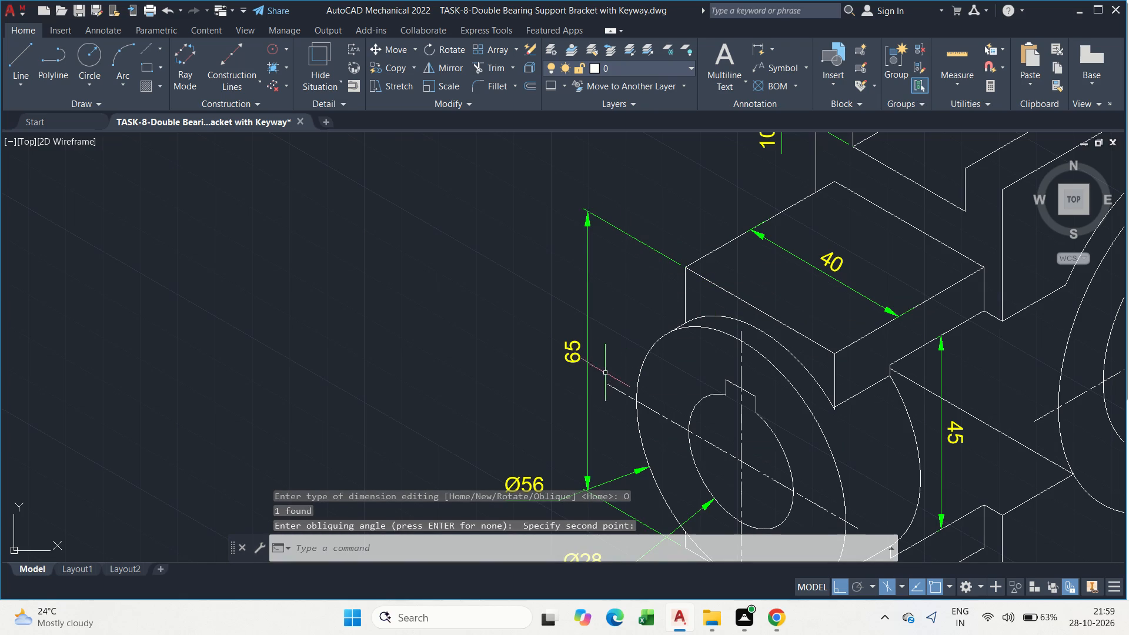
key("Escape")
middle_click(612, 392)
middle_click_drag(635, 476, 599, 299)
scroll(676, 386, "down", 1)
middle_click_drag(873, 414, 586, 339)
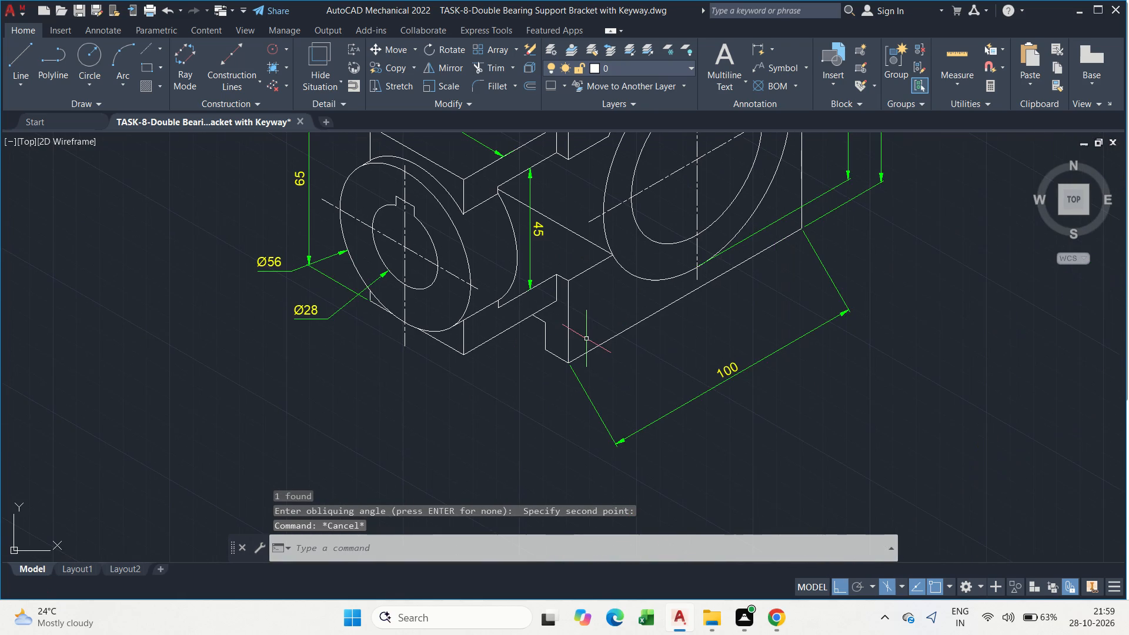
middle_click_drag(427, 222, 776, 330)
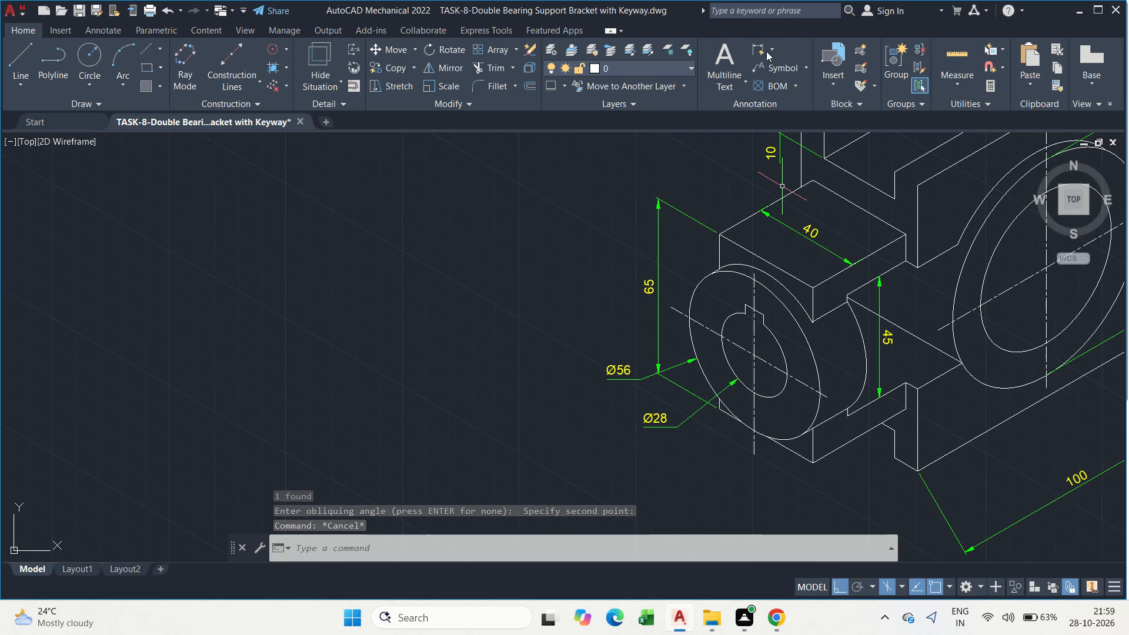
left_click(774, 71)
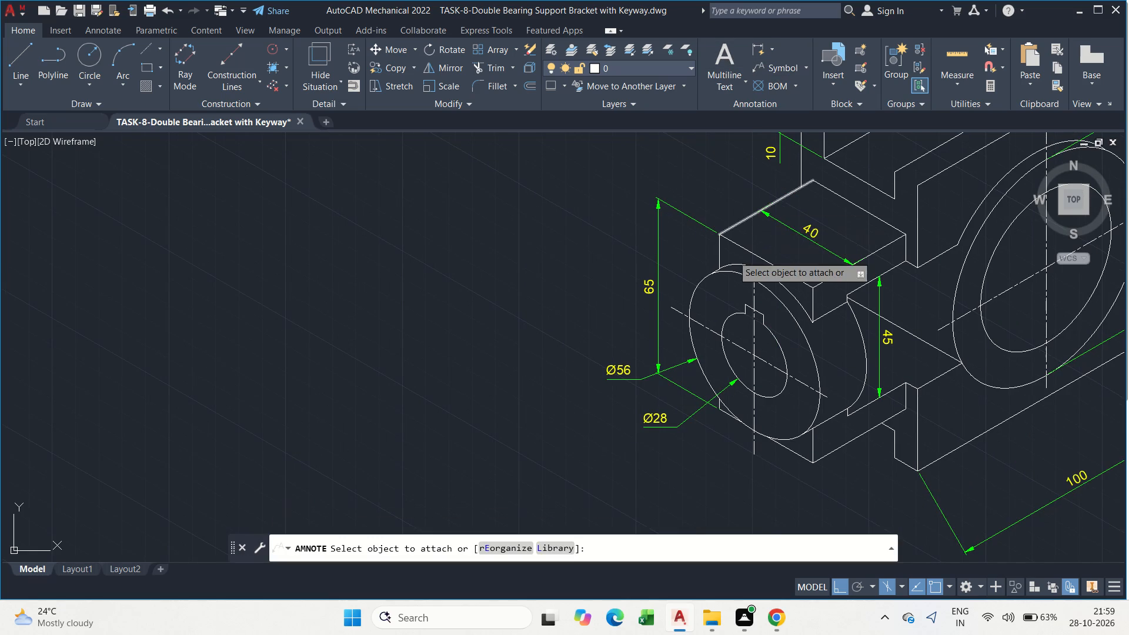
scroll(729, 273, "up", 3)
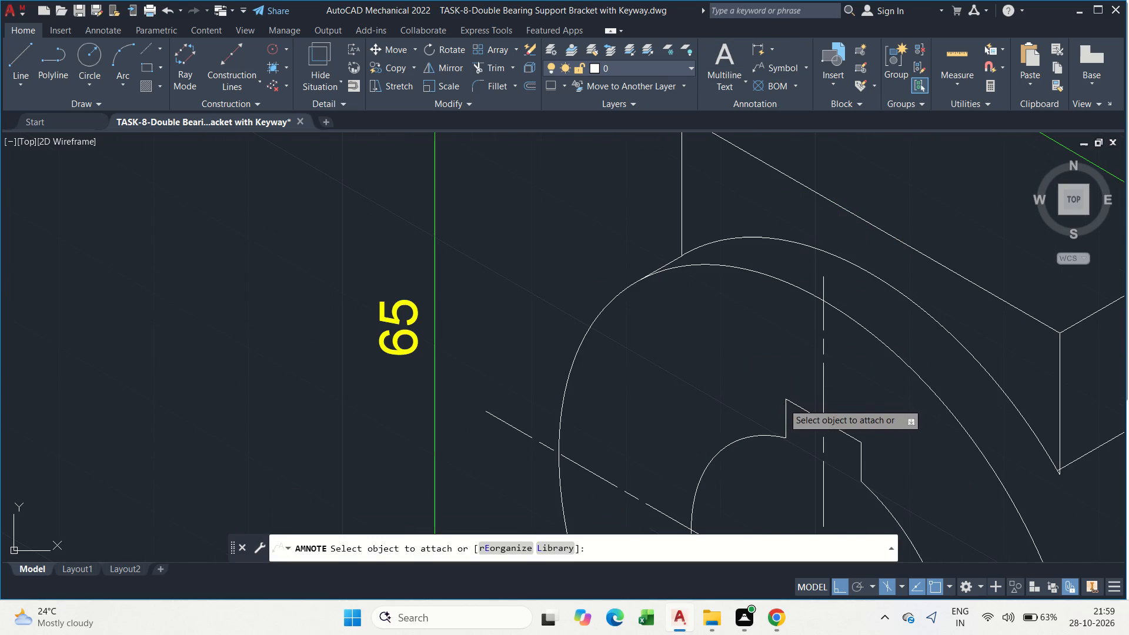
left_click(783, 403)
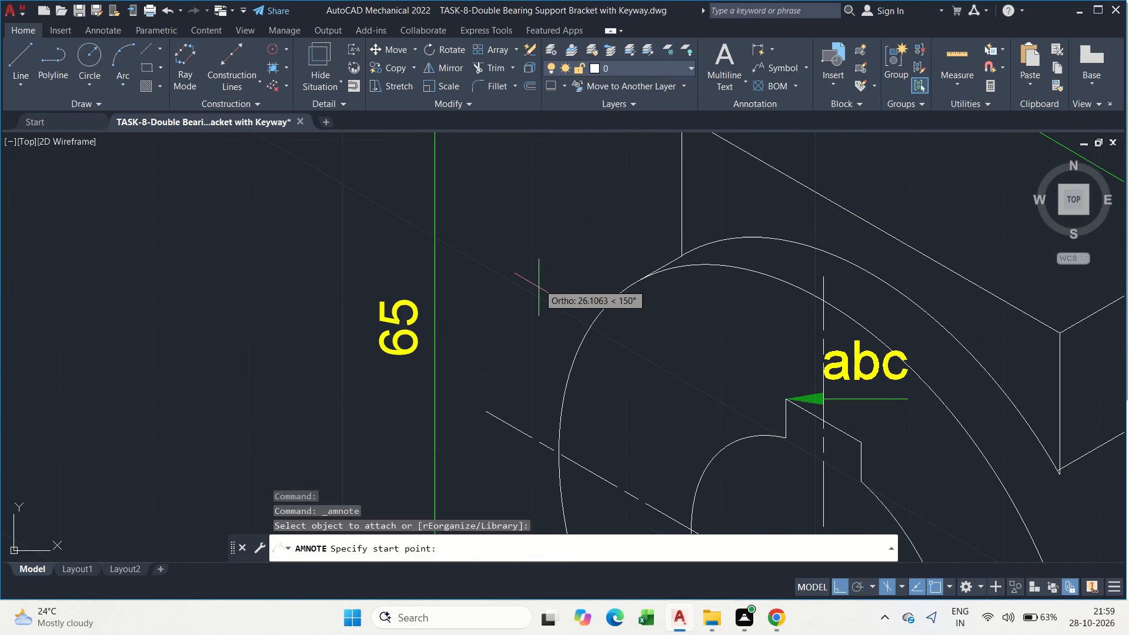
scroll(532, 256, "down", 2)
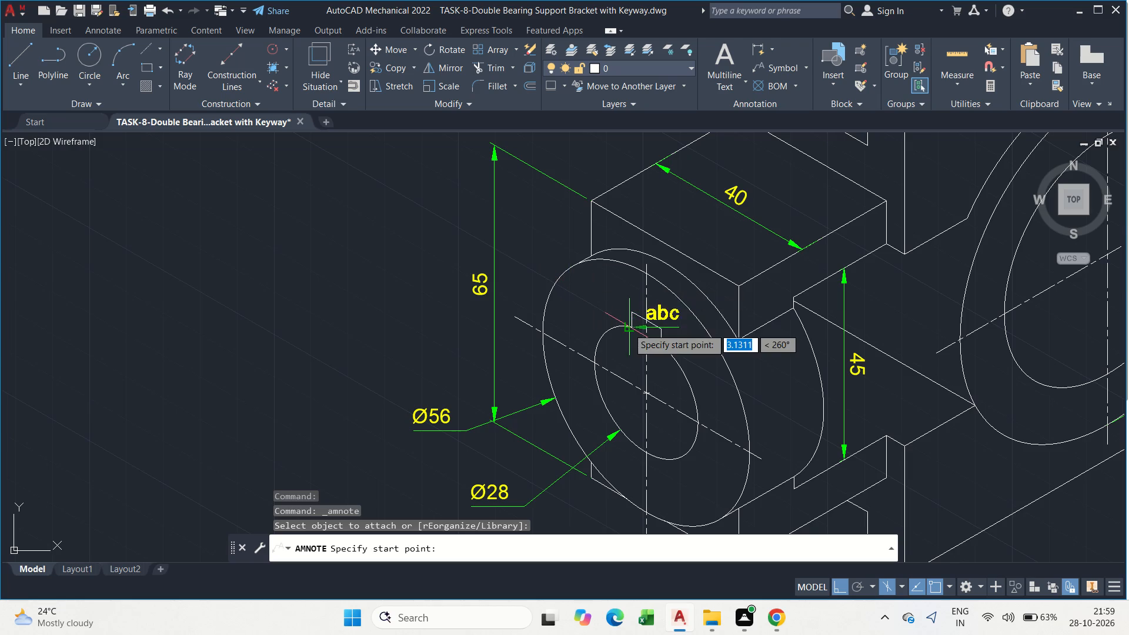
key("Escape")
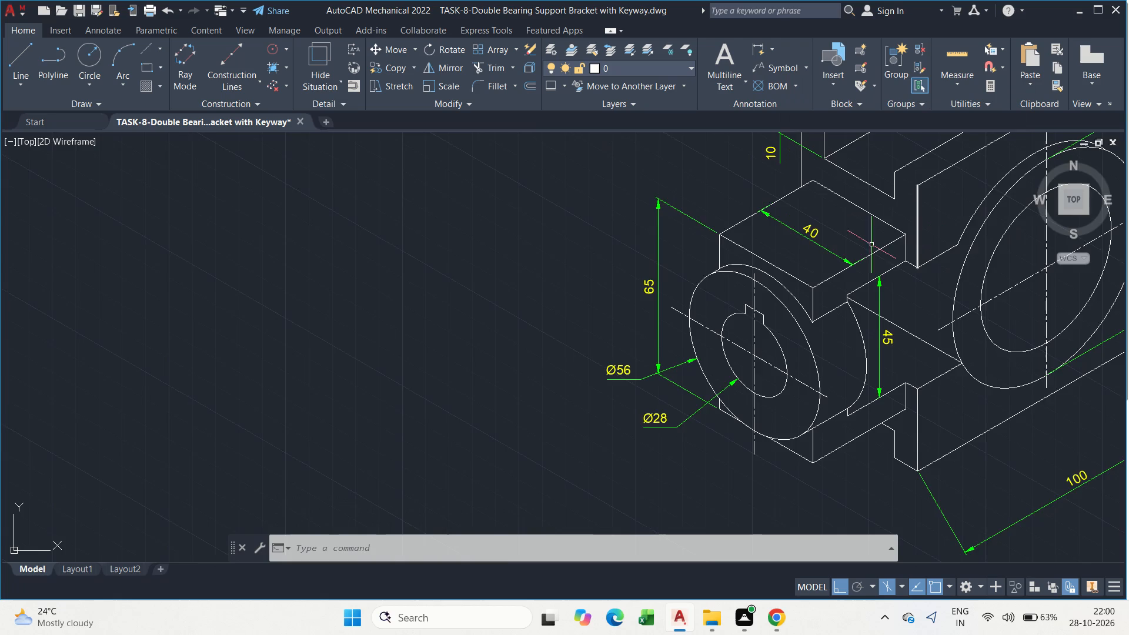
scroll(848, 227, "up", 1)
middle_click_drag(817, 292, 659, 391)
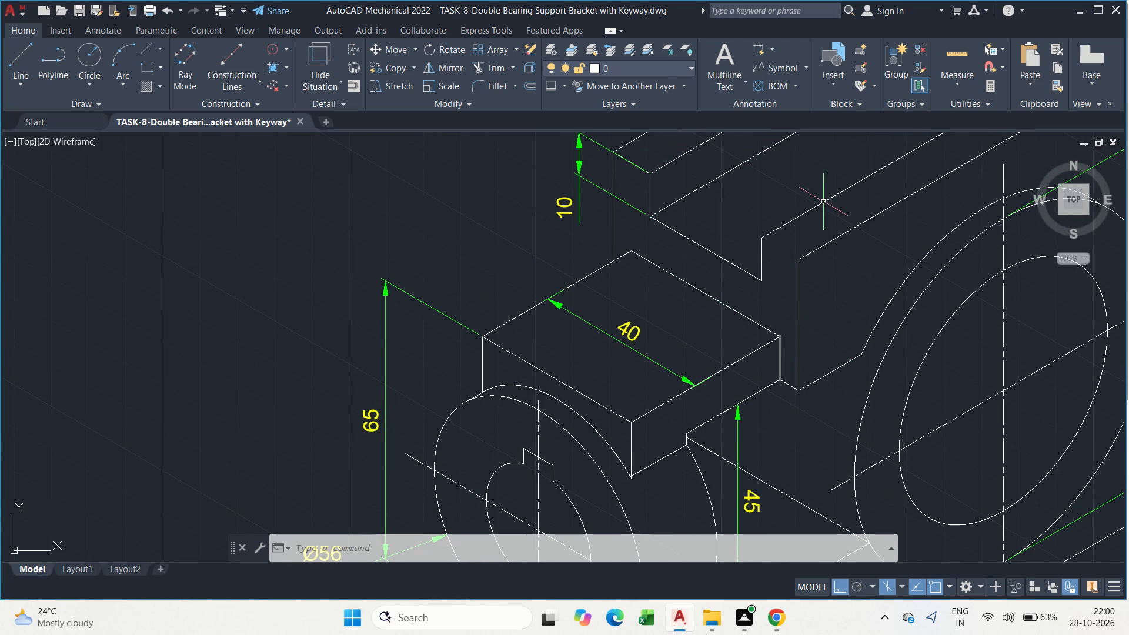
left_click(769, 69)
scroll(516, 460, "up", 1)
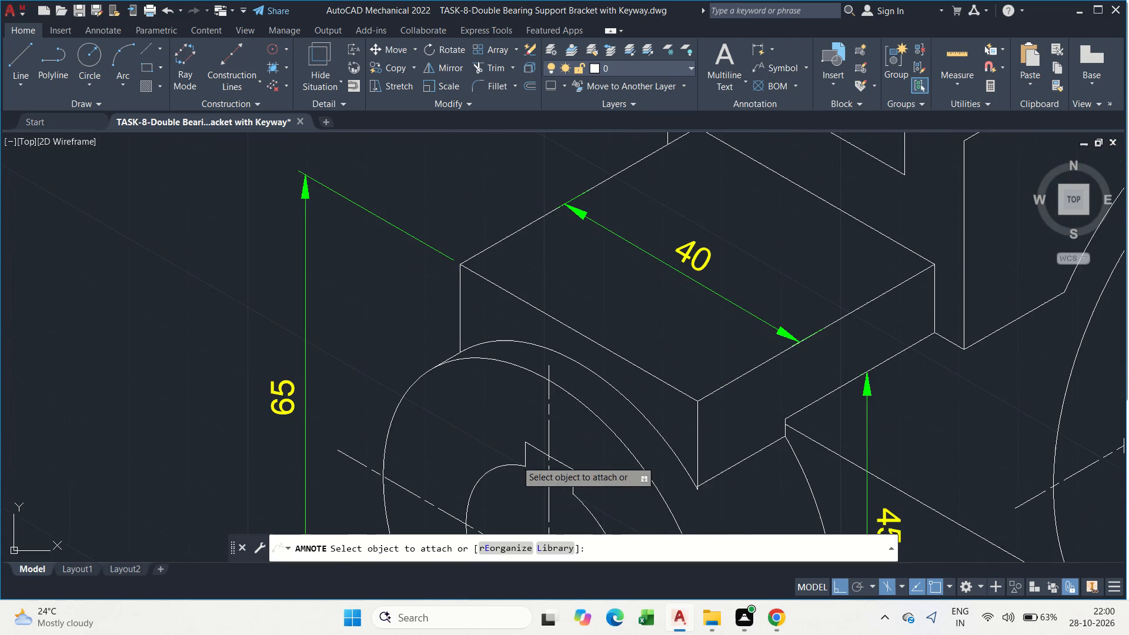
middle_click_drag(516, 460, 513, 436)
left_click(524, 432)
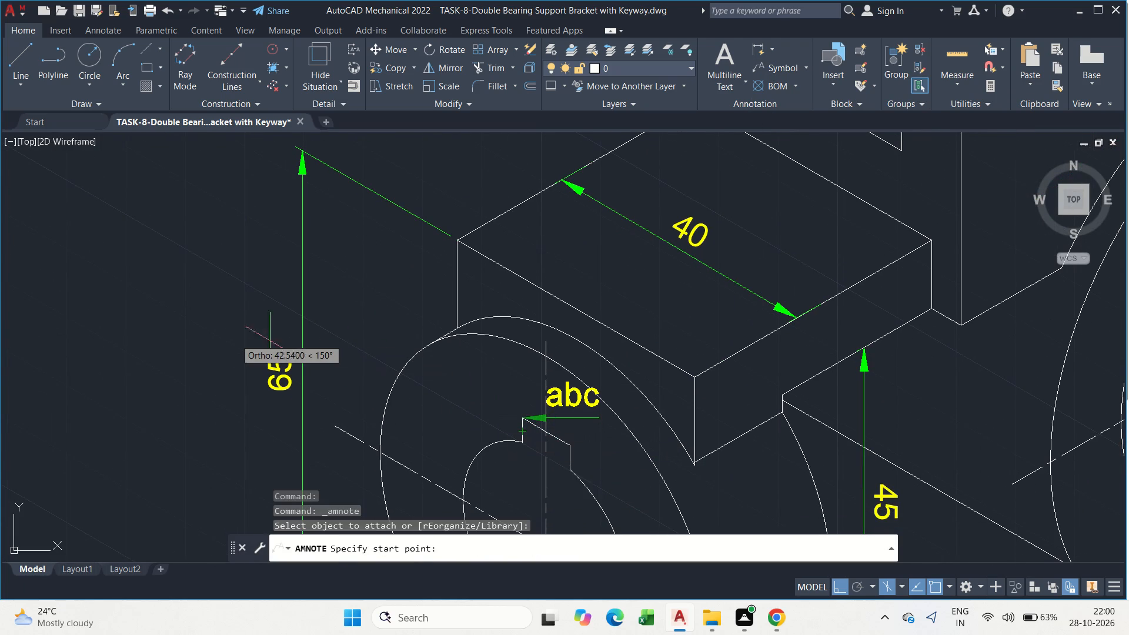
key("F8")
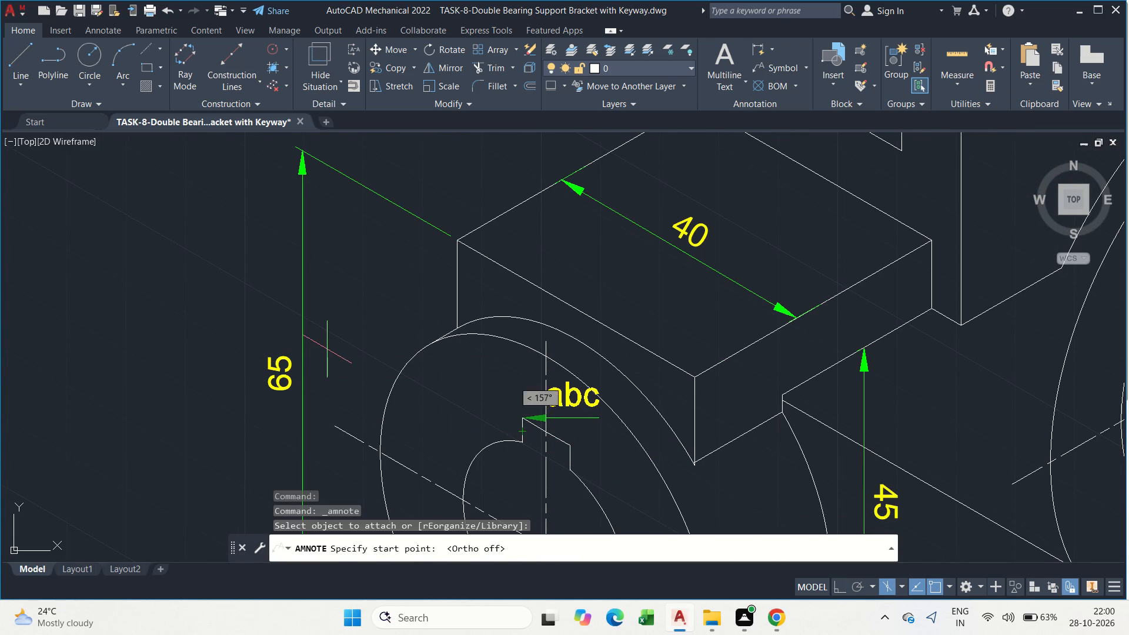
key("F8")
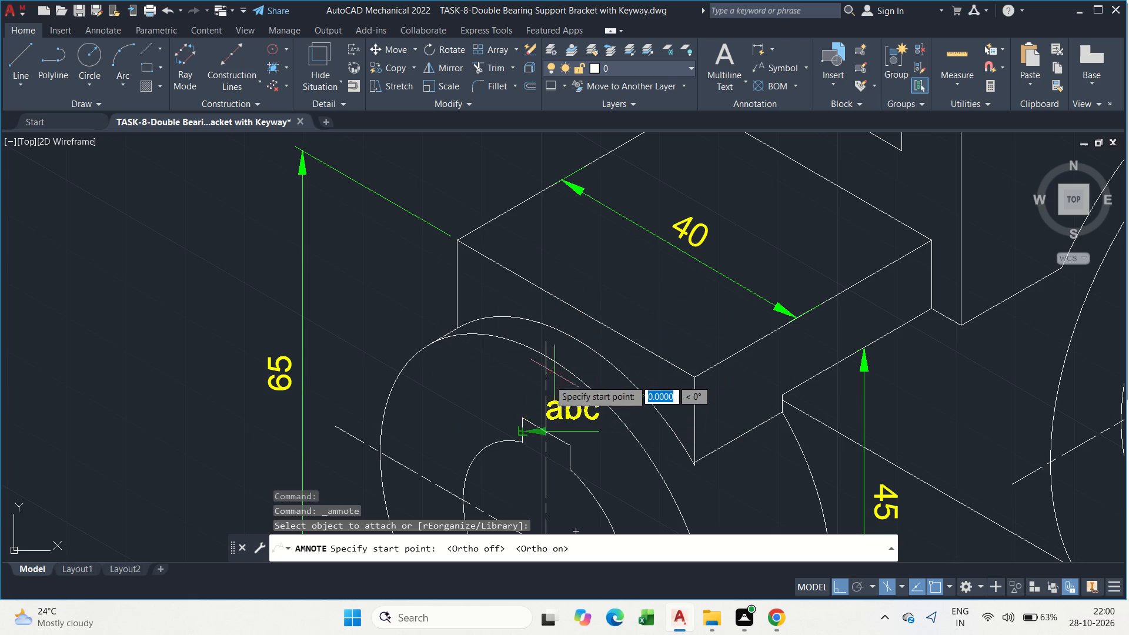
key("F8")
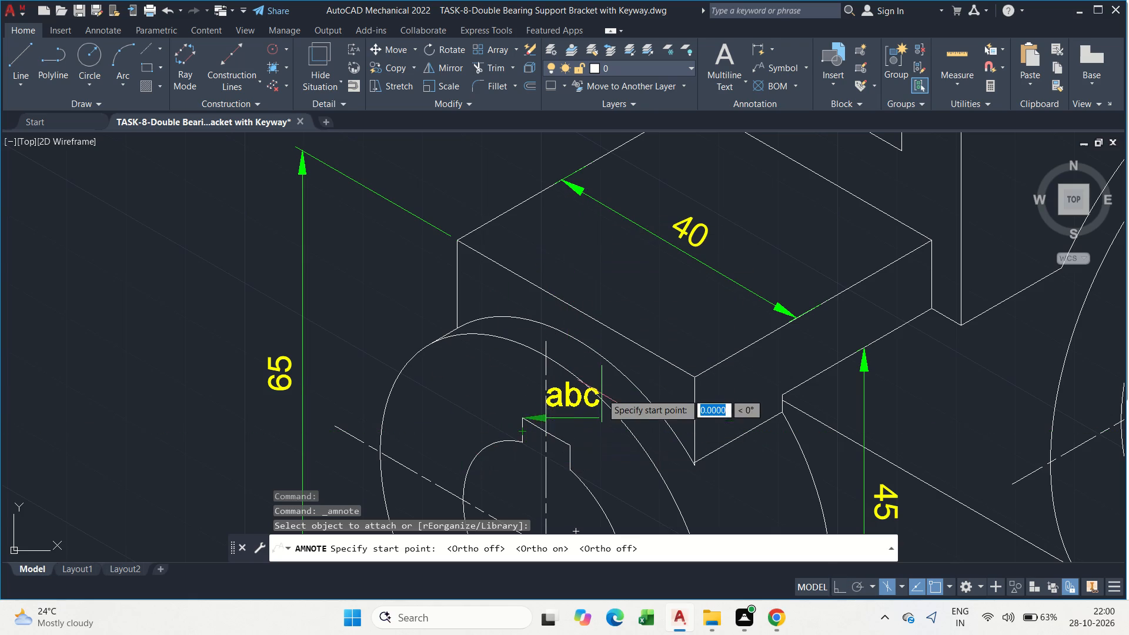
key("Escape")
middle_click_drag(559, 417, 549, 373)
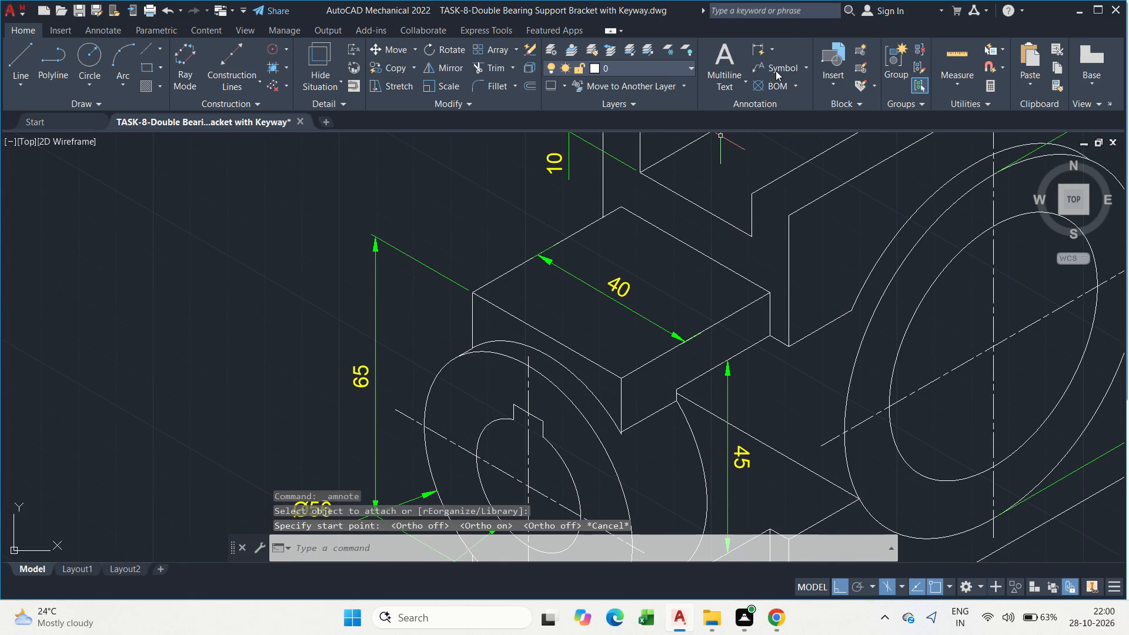
Attach a leader note to the upper corner of the small boss's keyway, with its landing above the small boss block.
left_click(776, 71)
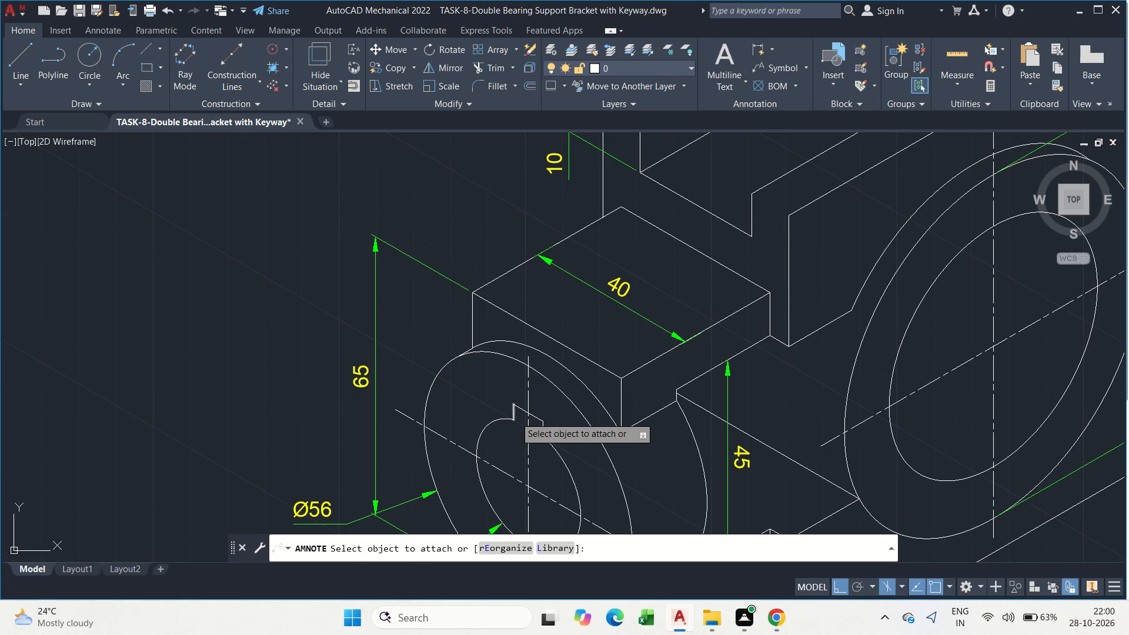
left_click(515, 417)
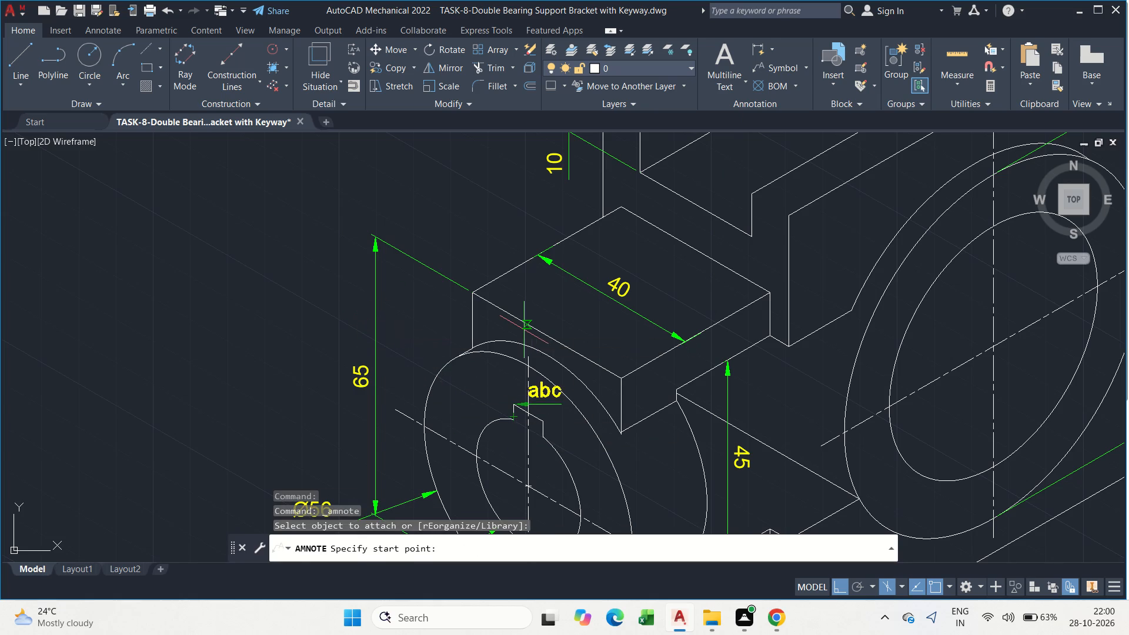
key("F8")
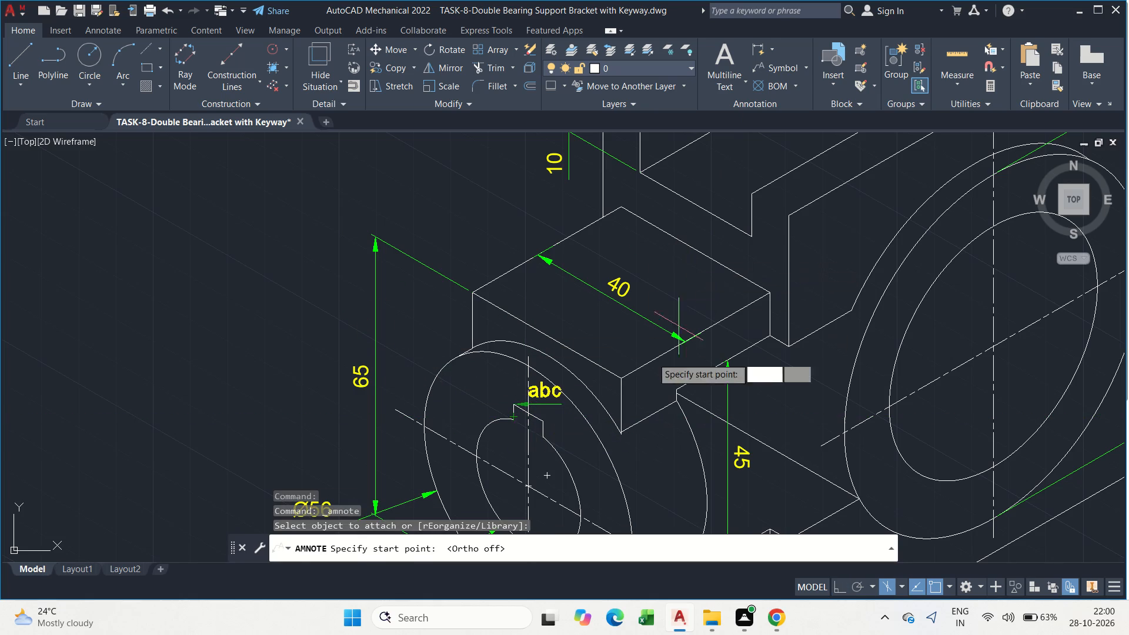
key("F8")
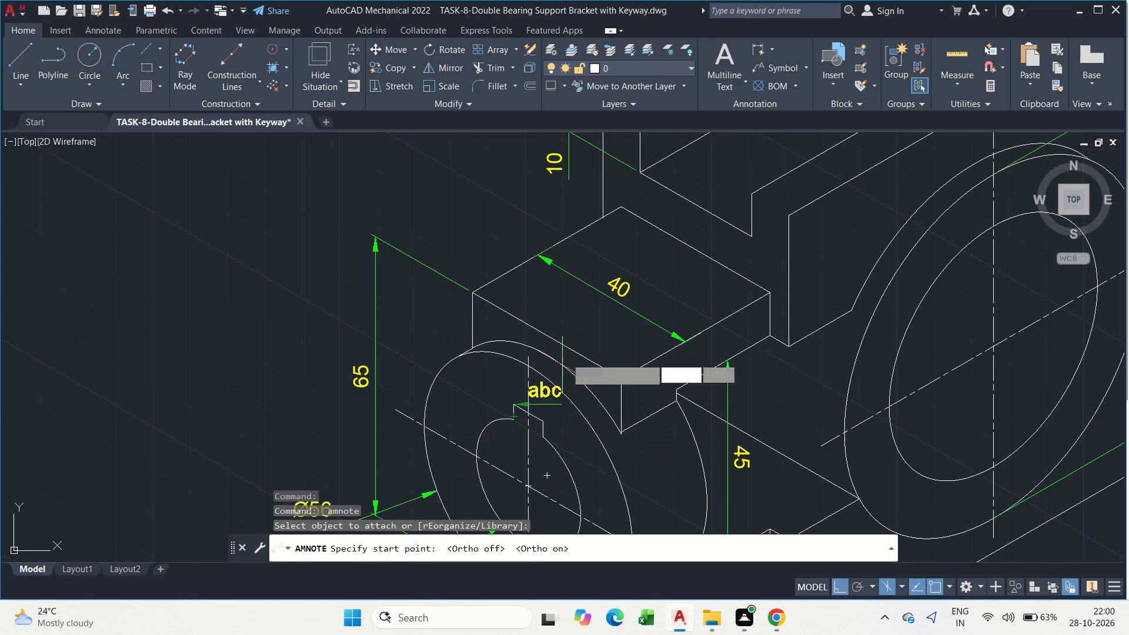
left_click(576, 345)
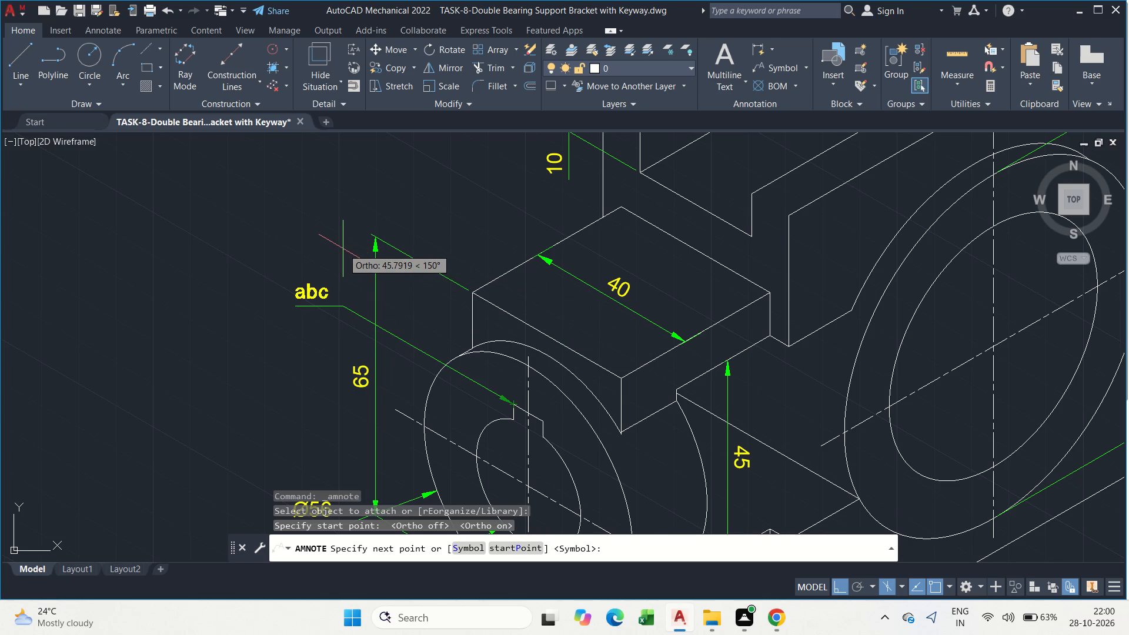
key("F8")
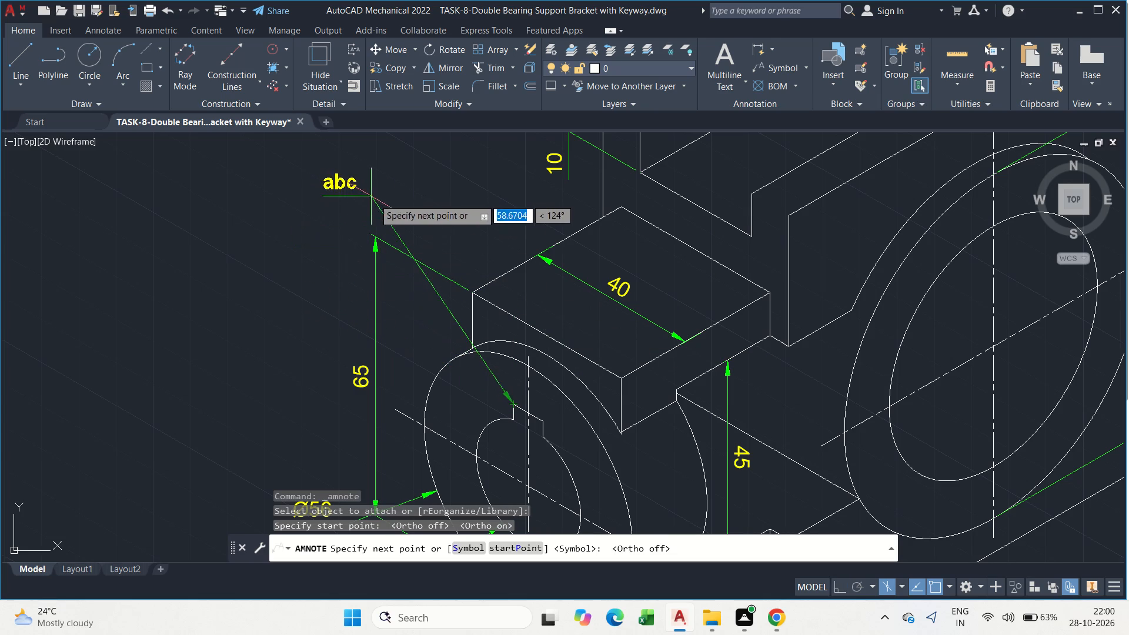
left_click(433, 202)
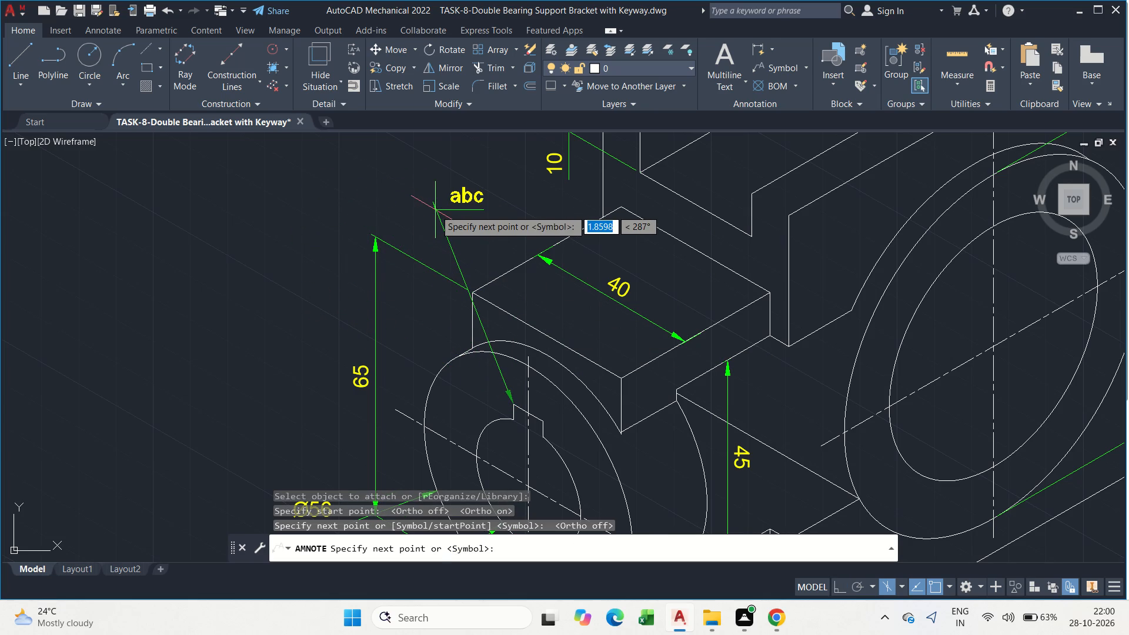
key("space")
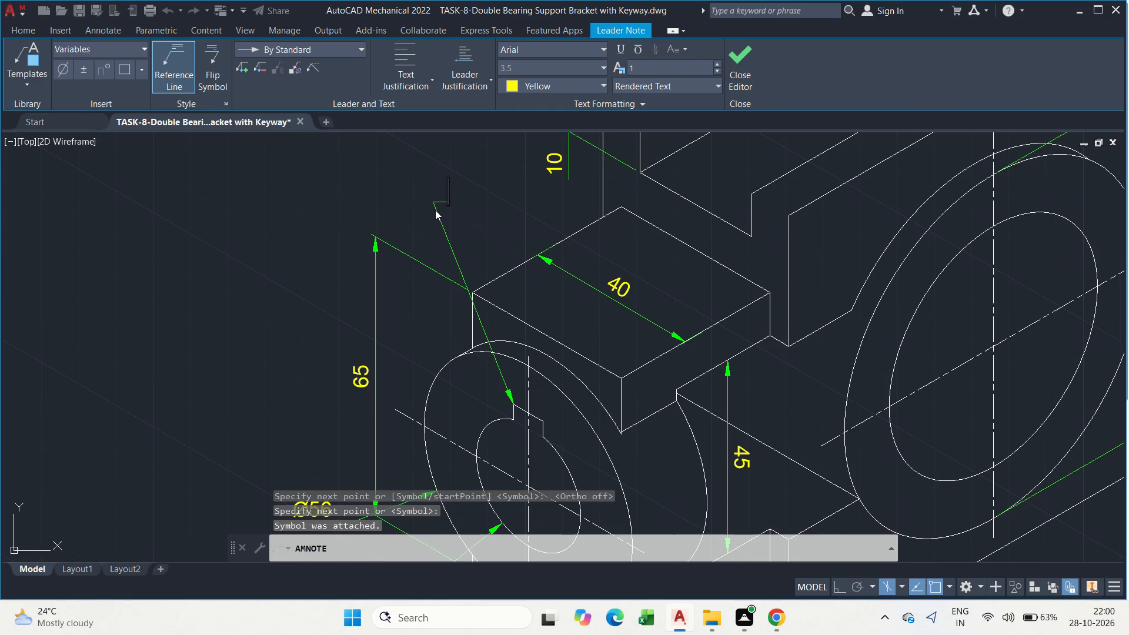
Enter the leader note text on two lines: "keyway" and "8x3".
key("k")
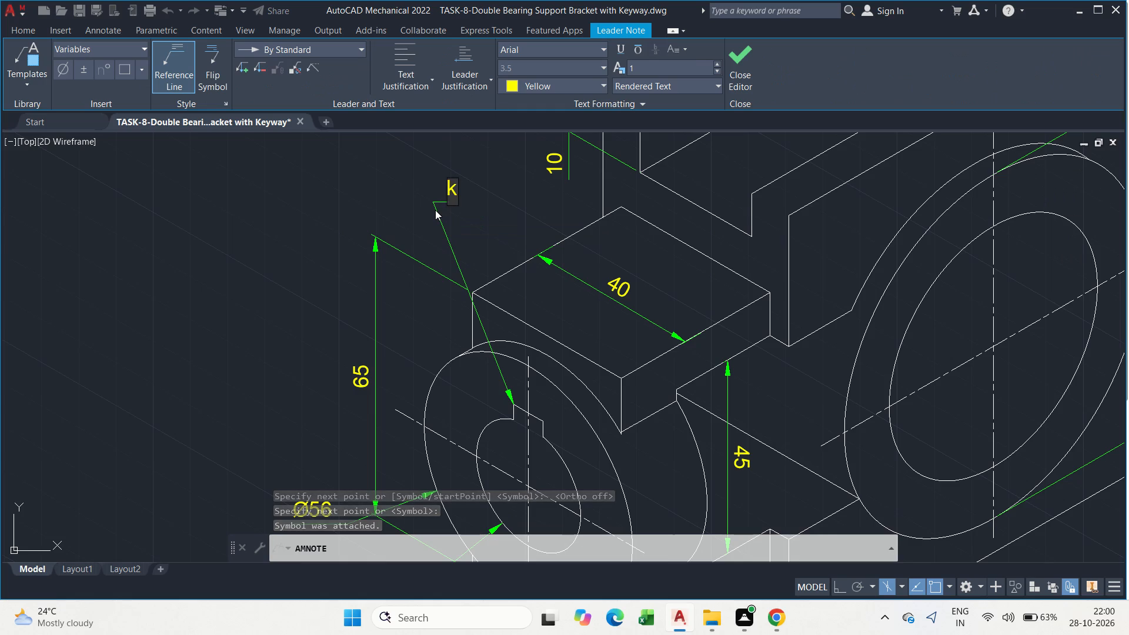
key("e")
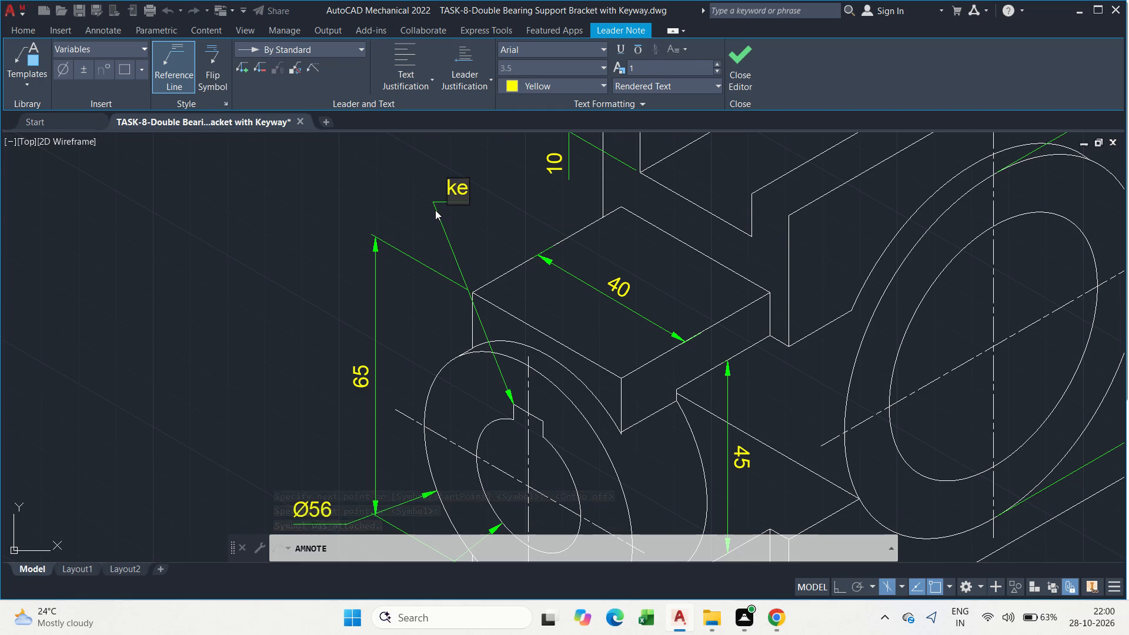
key("y")
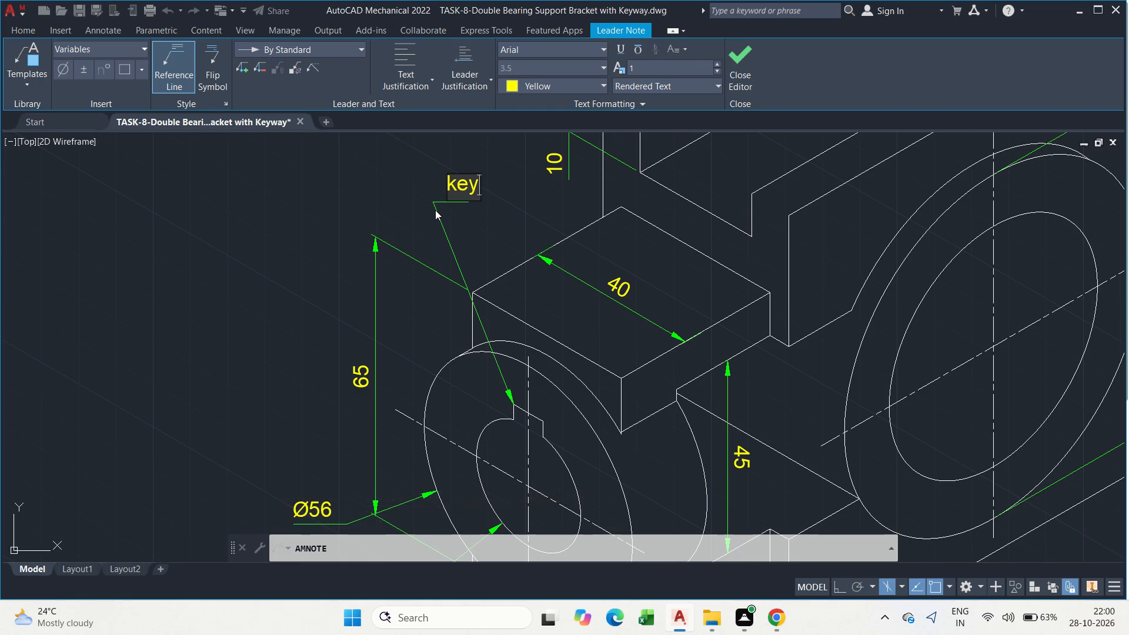
type("way")
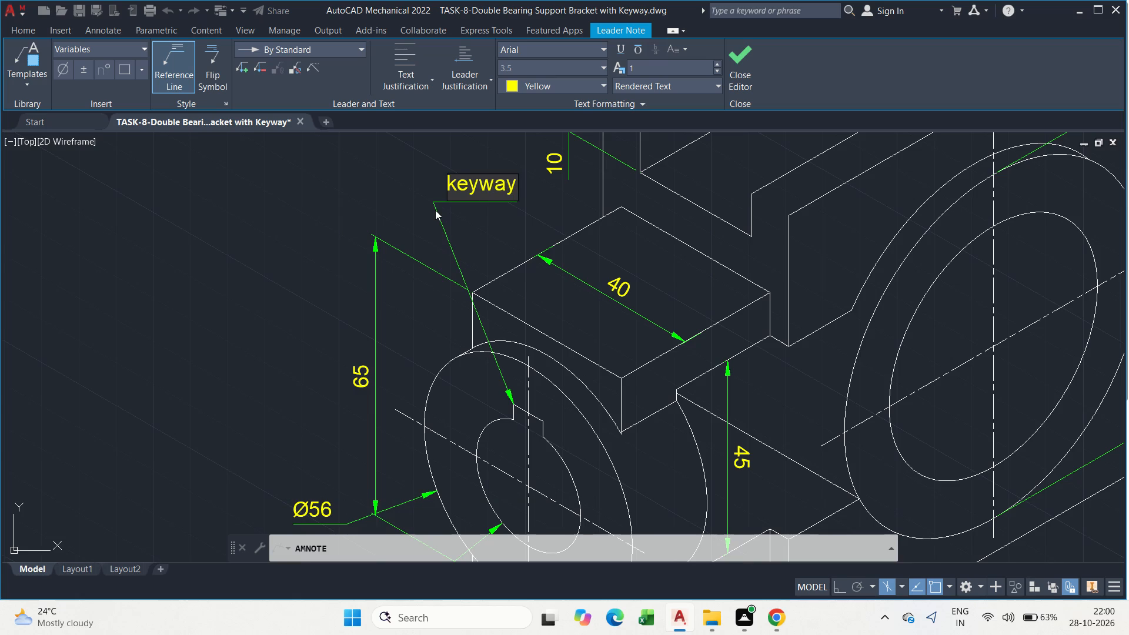
key("Return")
type("8*")
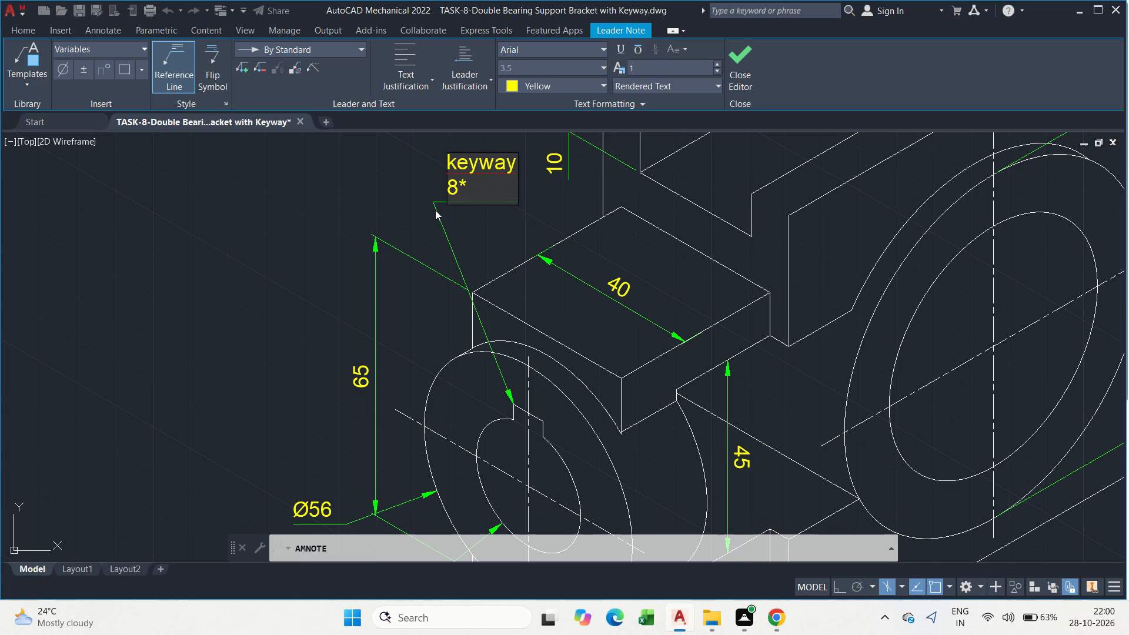
key("BackSpace")
key("shift+x")
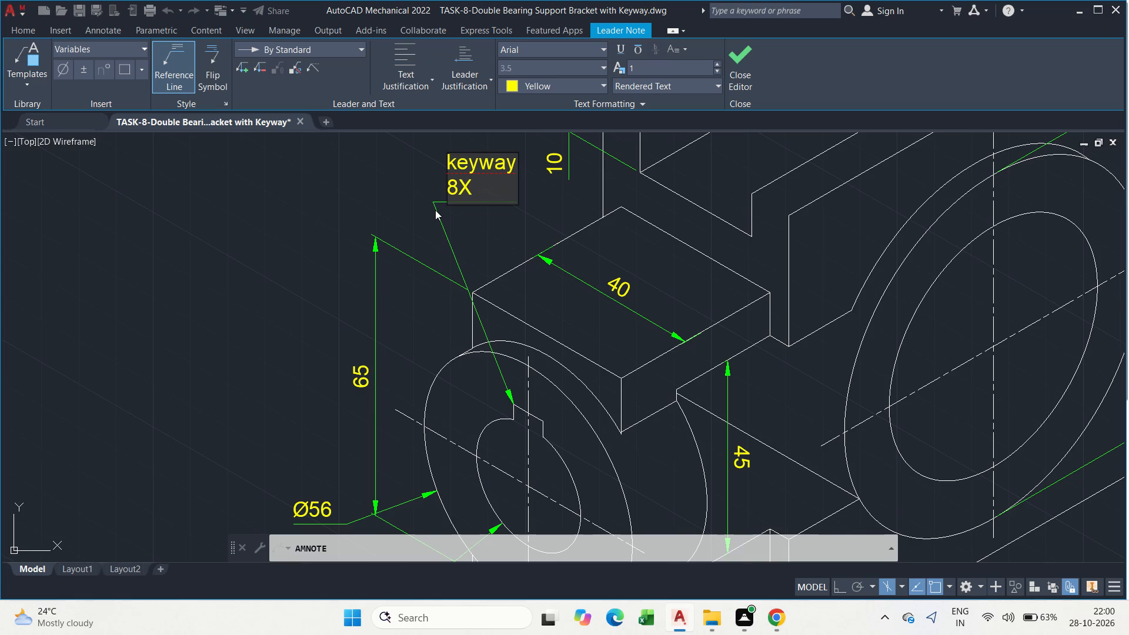
key("BackSpace")
type("x1")
key("BackSpace")
key("3")
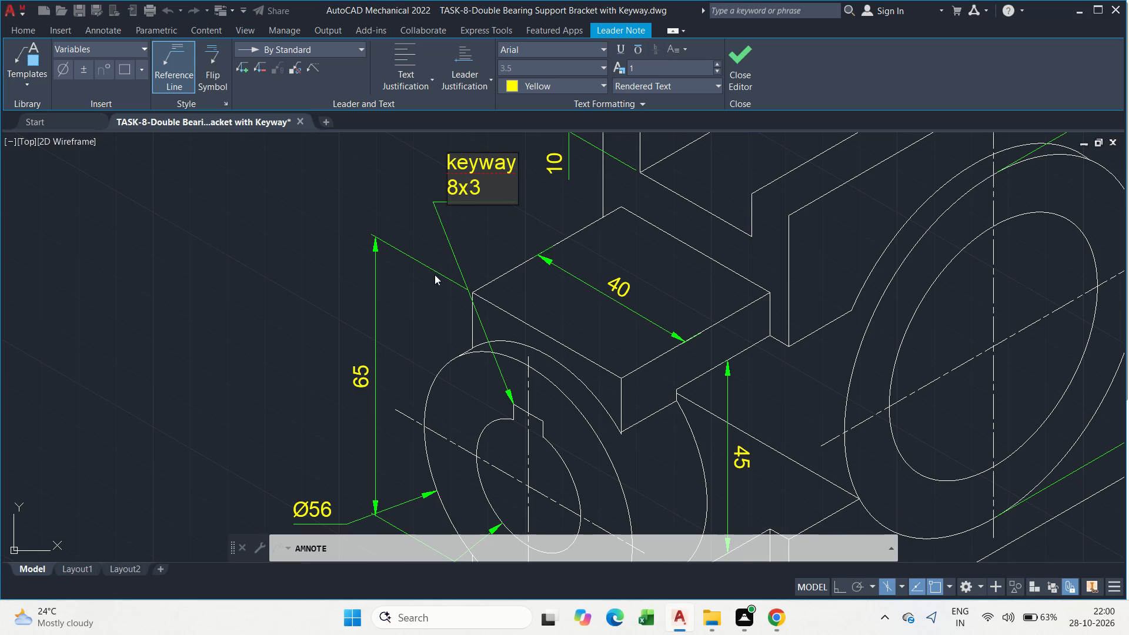
left_click(424, 425)
scroll(520, 219, "down", 1)
key("Escape")
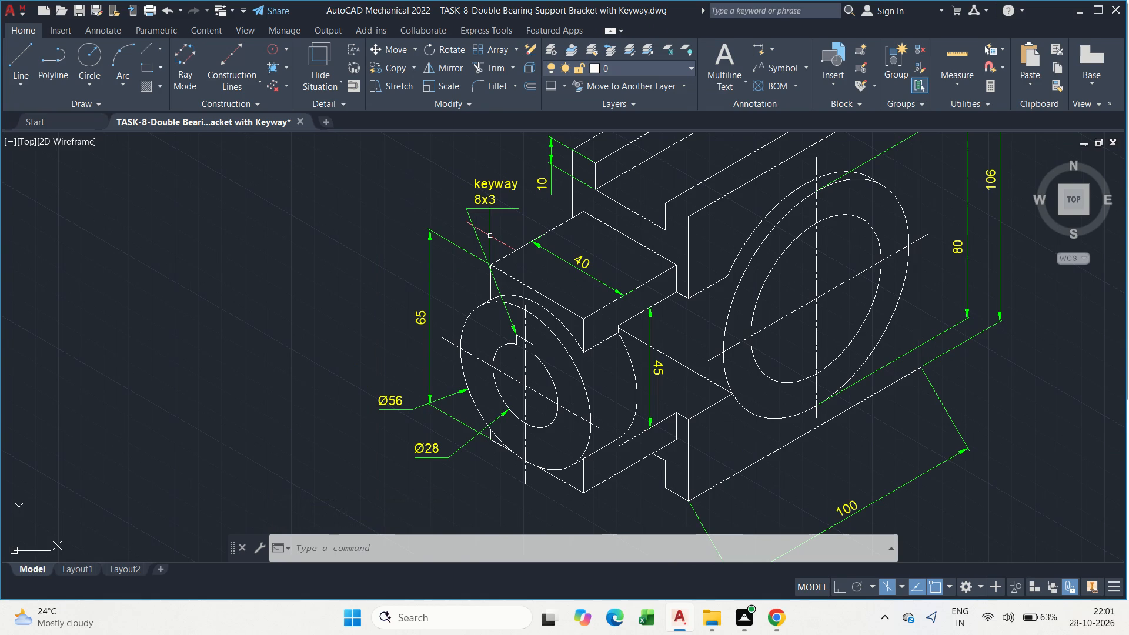
Add a power dimension from the corner where the upright plate's edge meets the large boss to the adjacent boss arc, along the 150° isometric direction.
scroll(757, 292, "up", 2)
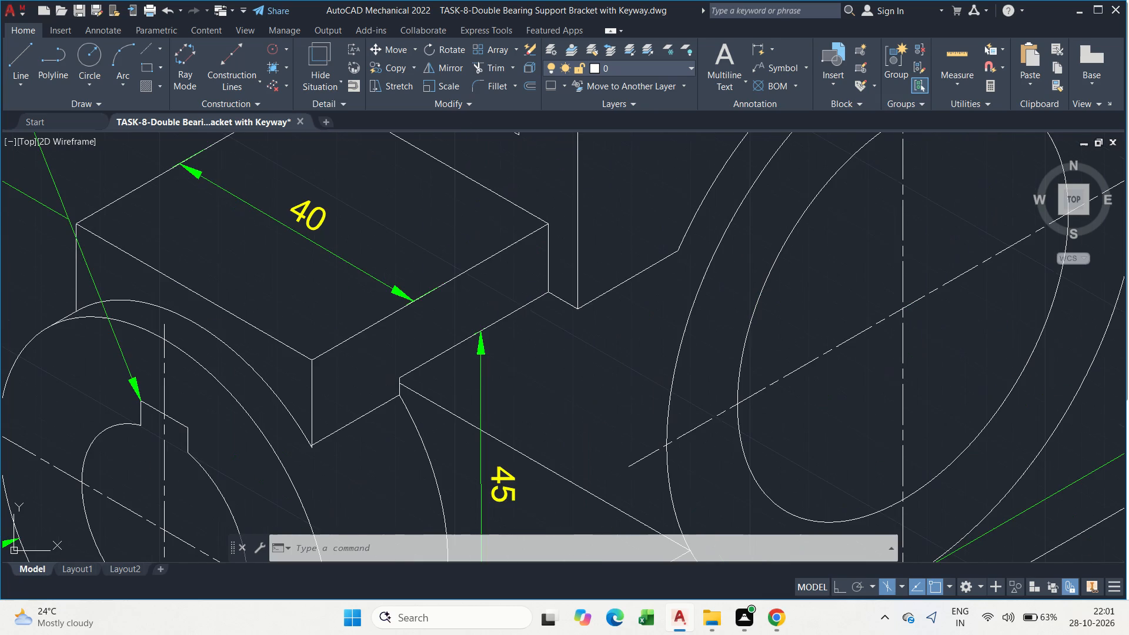
scroll(757, 292, "down", 1)
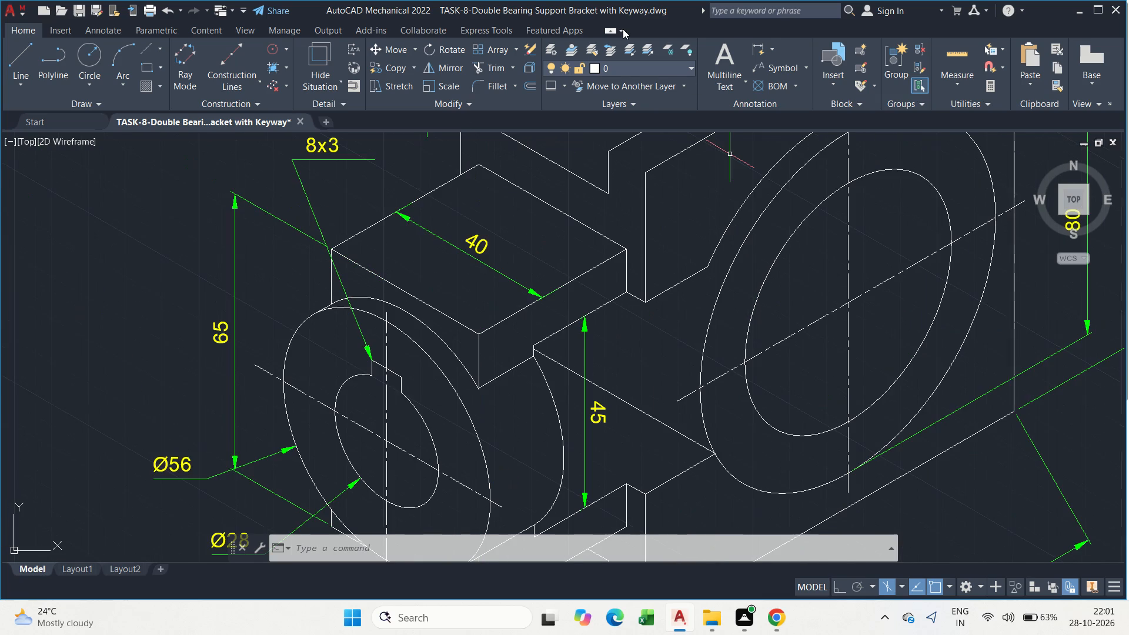
left_click(762, 51)
scroll(724, 220, "up", 3)
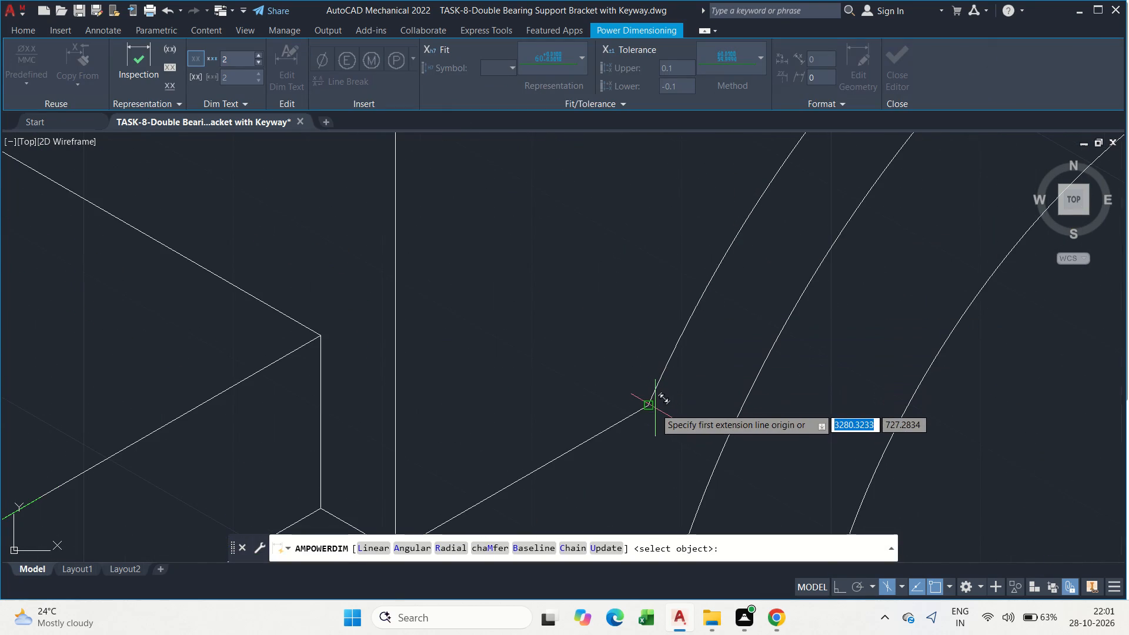
left_click(652, 406)
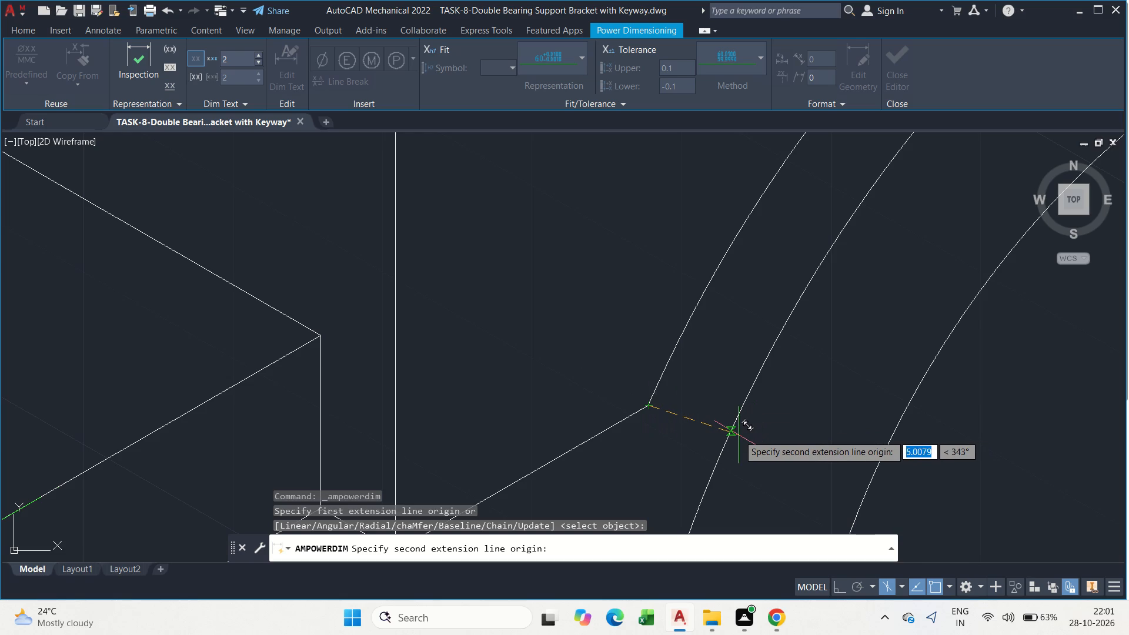
key("F8")
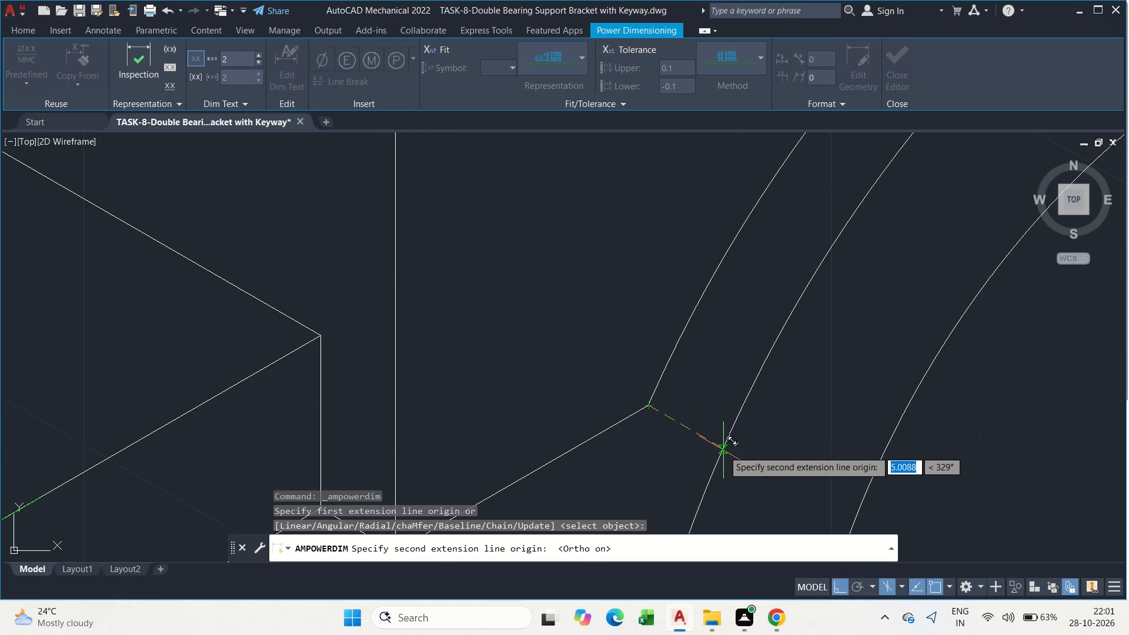
left_click(723, 450)
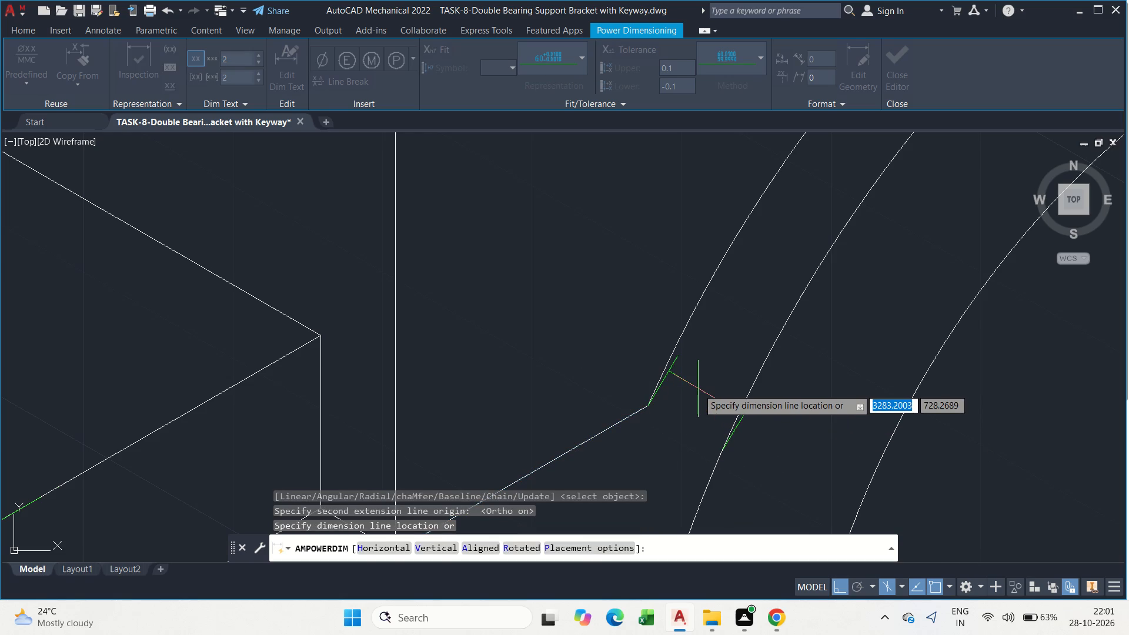
left_click(698, 387)
left_click(726, 457)
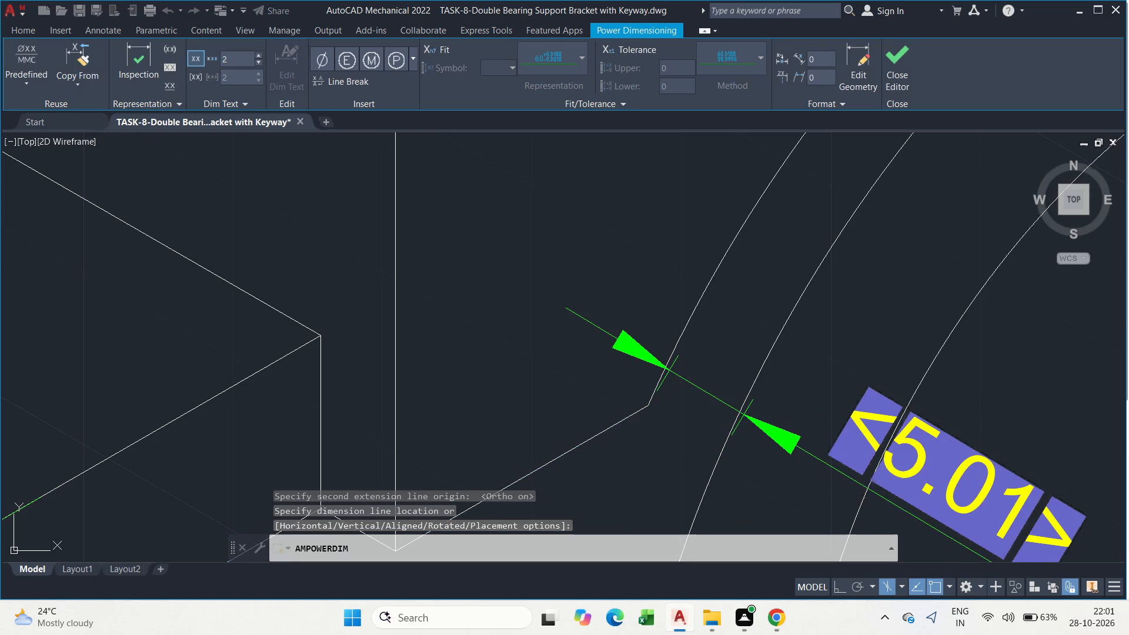
scroll(740, 490, "down", 3)
middle_click_drag(749, 483, 743, 314)
key("Escape")
Move the 5.01 dimension to the opposite side of its origin points, below the plate edge that meets the large boss.
scroll(751, 320, "up", 2)
left_click(742, 265)
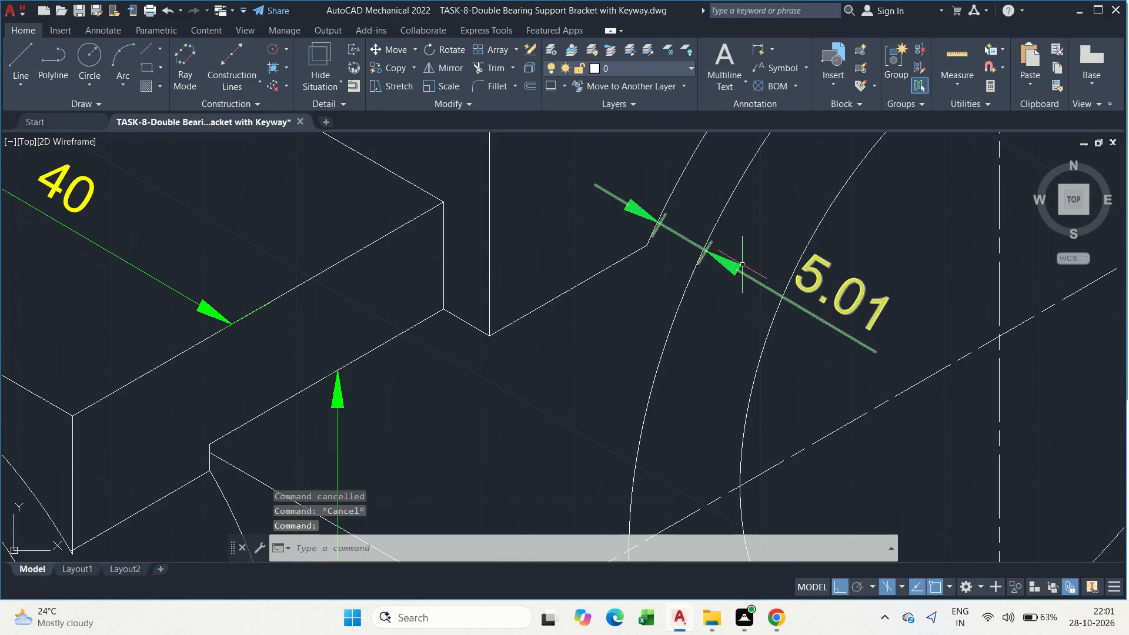
left_click(842, 293)
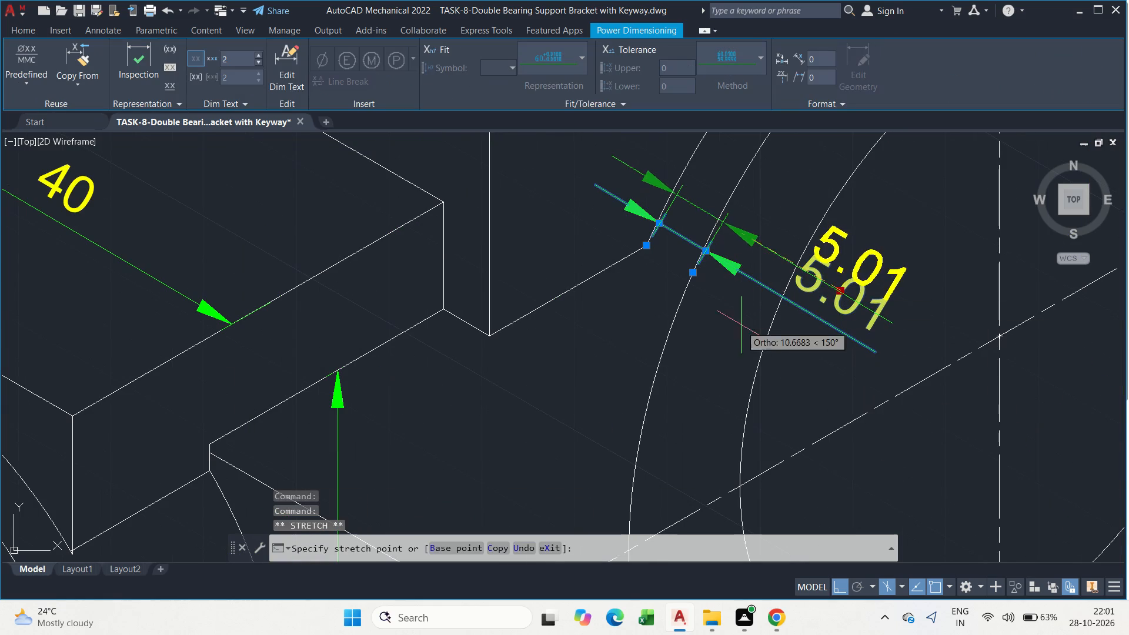
left_click(694, 379)
key("Escape")
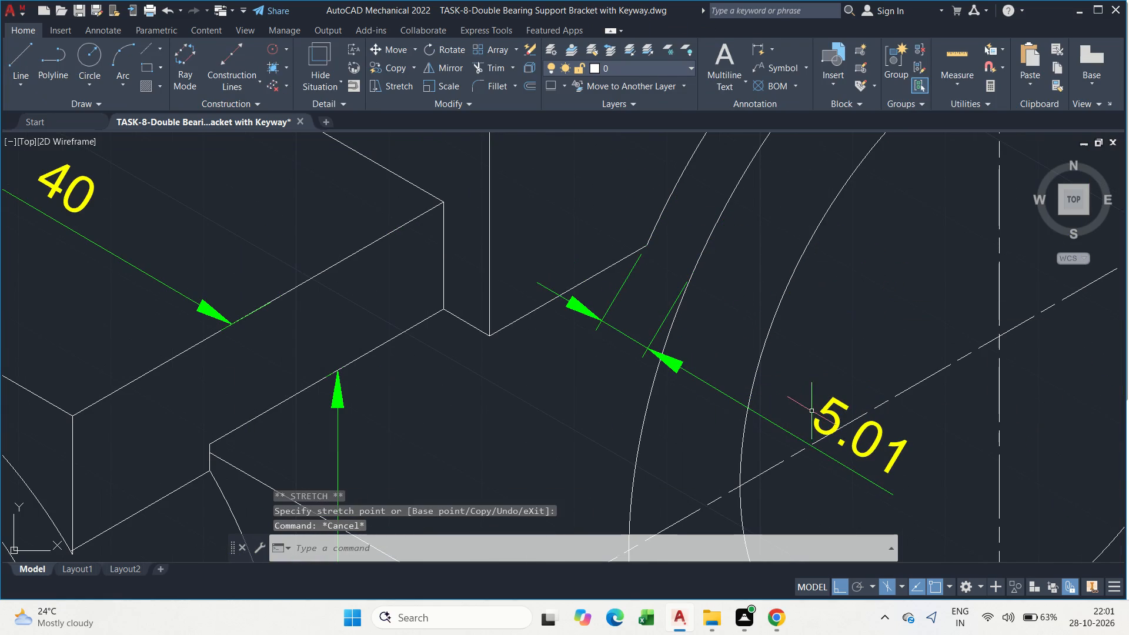
Reposition the 5.01 dimension farther below the plate edge that meets the large boss.
left_click(815, 415)
left_click(827, 442)
key("Escape")
left_click_drag(885, 487, 875, 481)
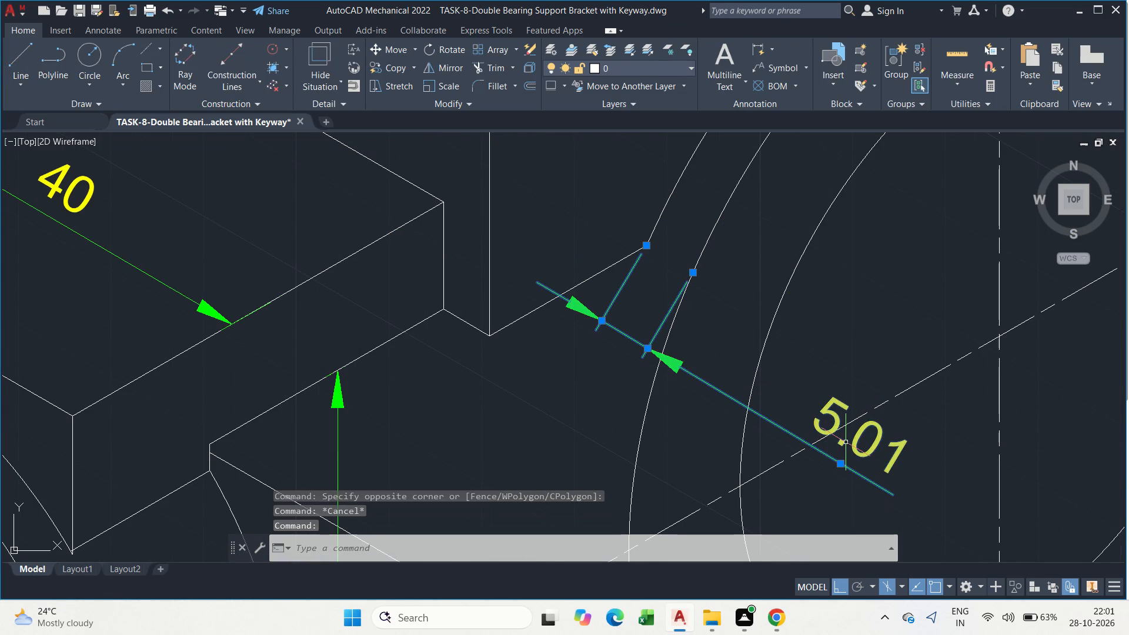
left_click(843, 462)
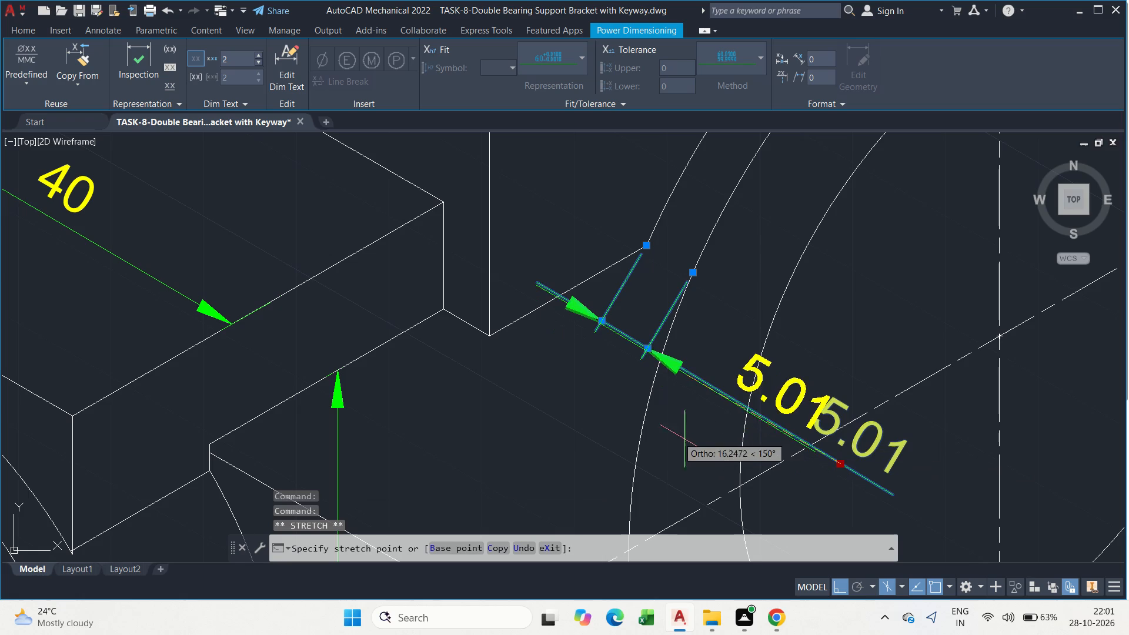
left_click(613, 380)
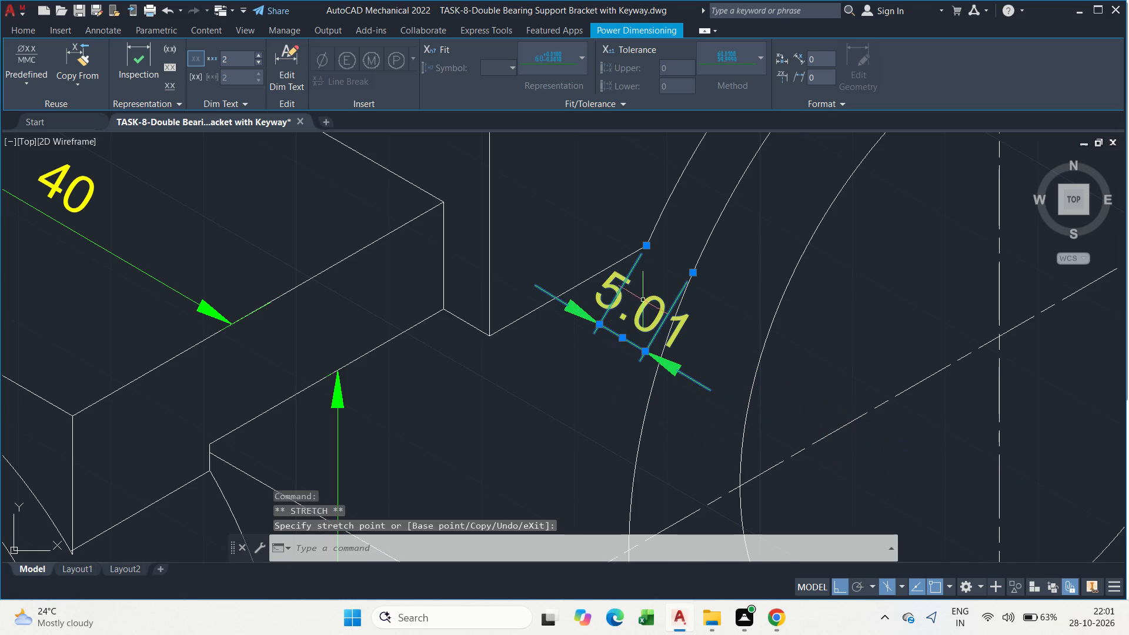
left_click(623, 313)
left_click(619, 343)
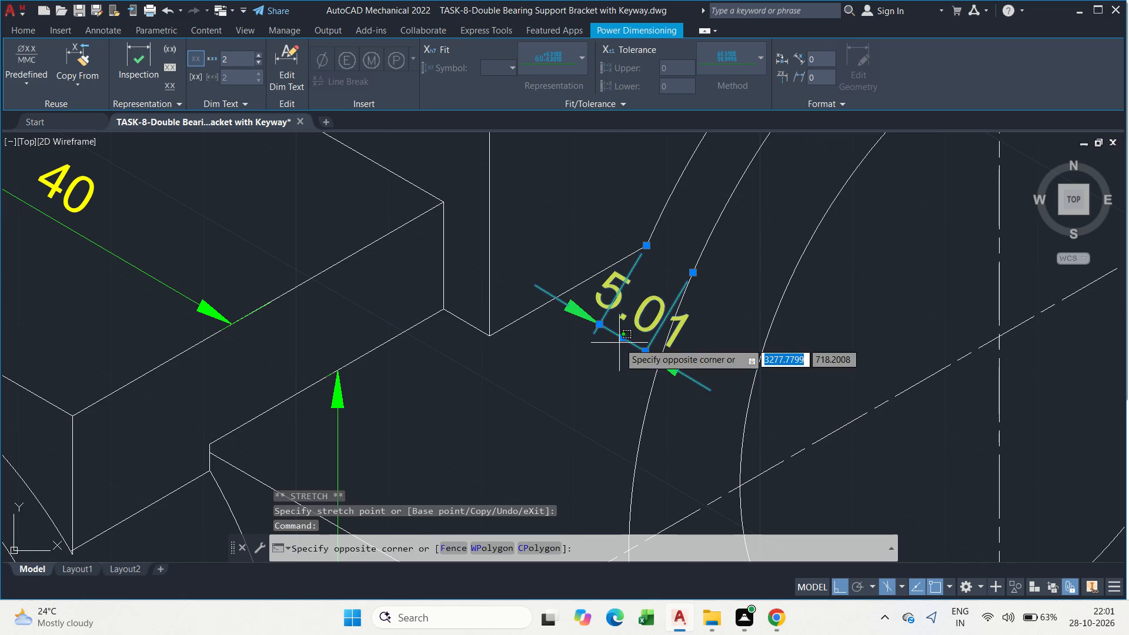
key("Escape")
left_click_drag(620, 336, 614, 355)
left_click(586, 427)
key("Escape")
Override the text of the 5.01 dimension beside the large boss with 5.
middle_click_drag(723, 425, 689, 376)
scroll(699, 395, "down", 1)
scroll(689, 392, "up", 1)
double_click(687, 429)
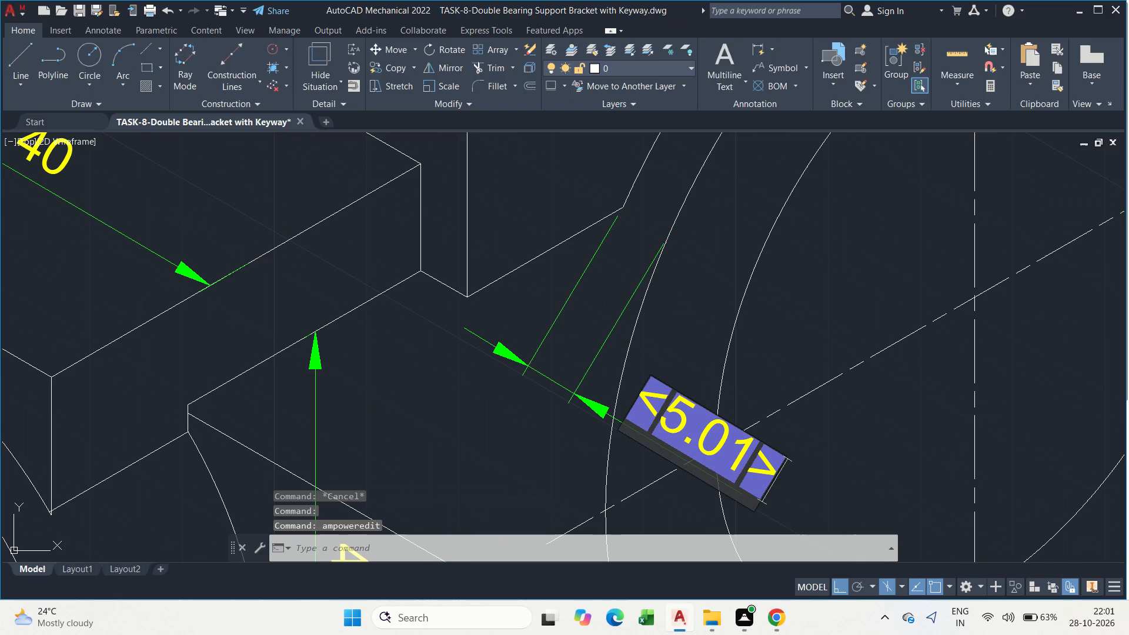
key("Right")
key("BackSpace")
key("5")
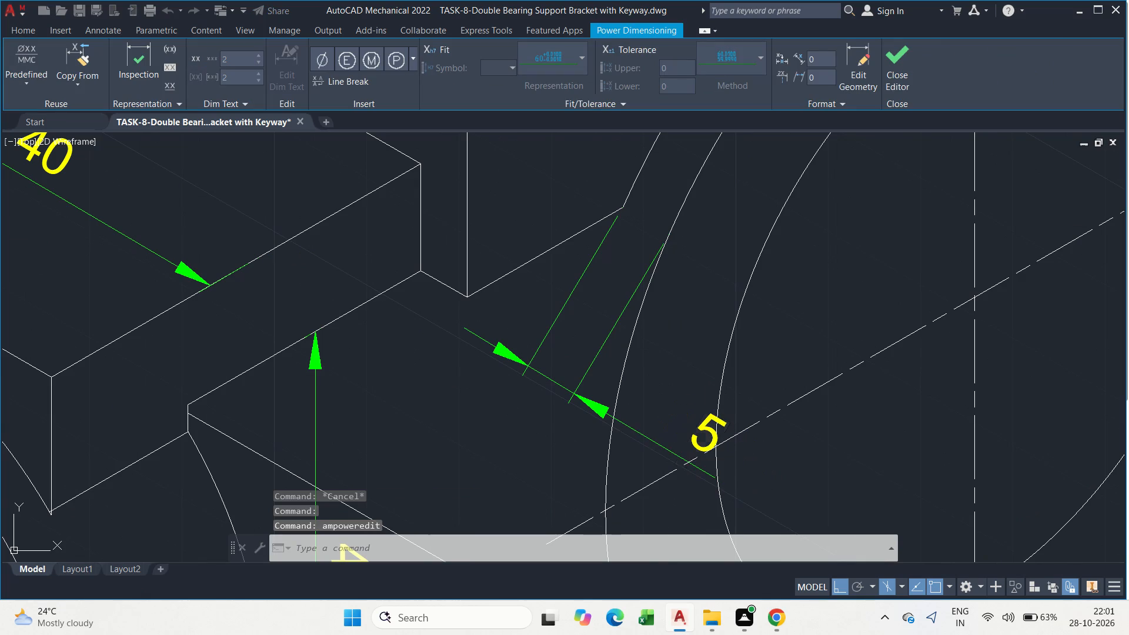
left_click(697, 342)
scroll(651, 410, "down", 3)
key("Escape")
Move the 5 dimension's text in between its two extension lines beside the large boss.
scroll(655, 447, "up", 3)
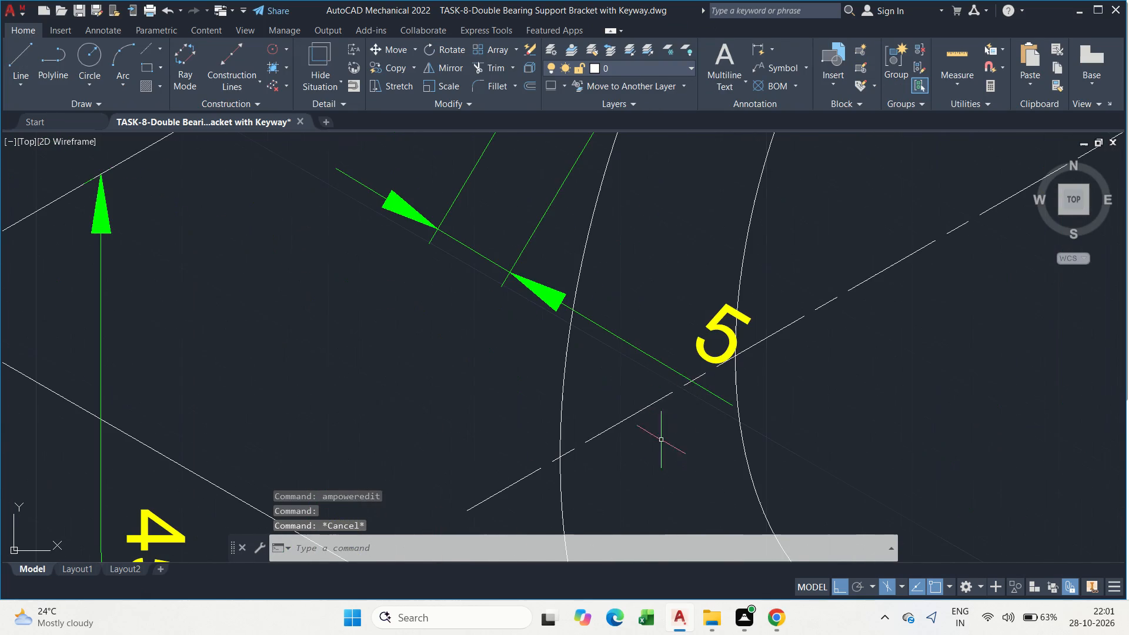
left_click(703, 360)
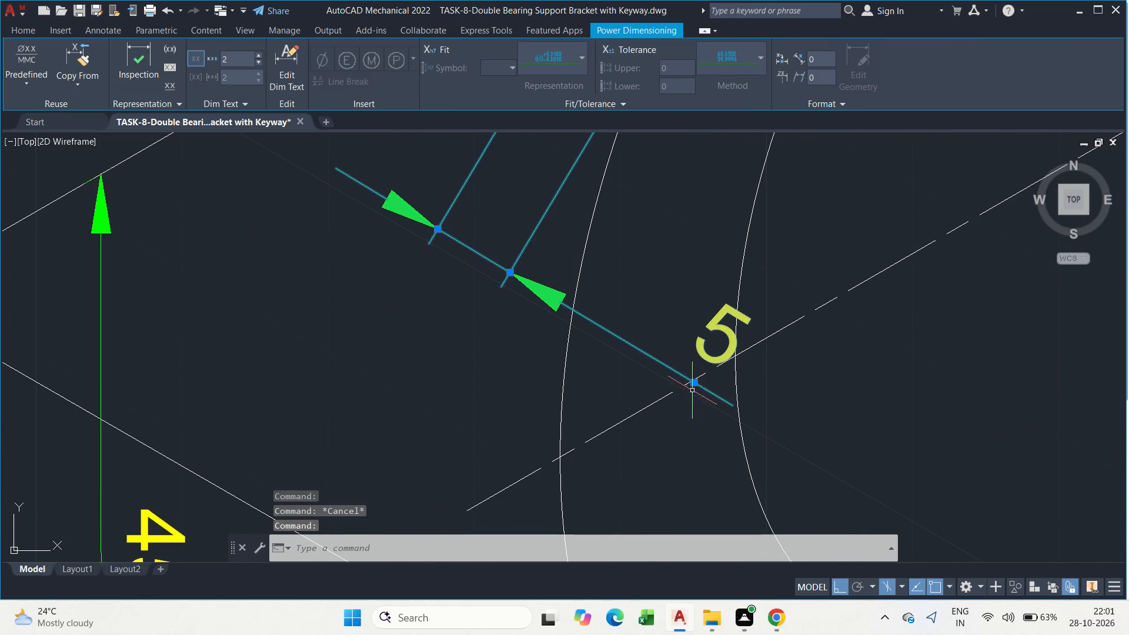
left_click(692, 386)
left_click(488, 296)
key("Escape")
scroll(487, 306, "down", 3)
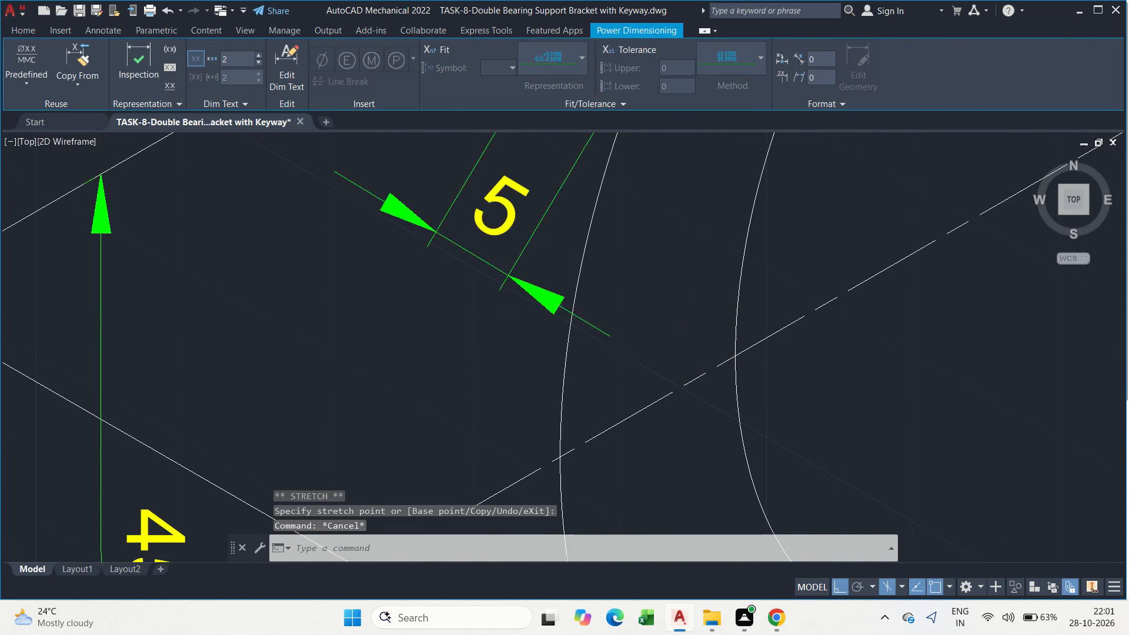
Save the drawing.
key("ctrl+s")
key("ctrl+s")
key("ctrl+s")
key("ctrl+s")
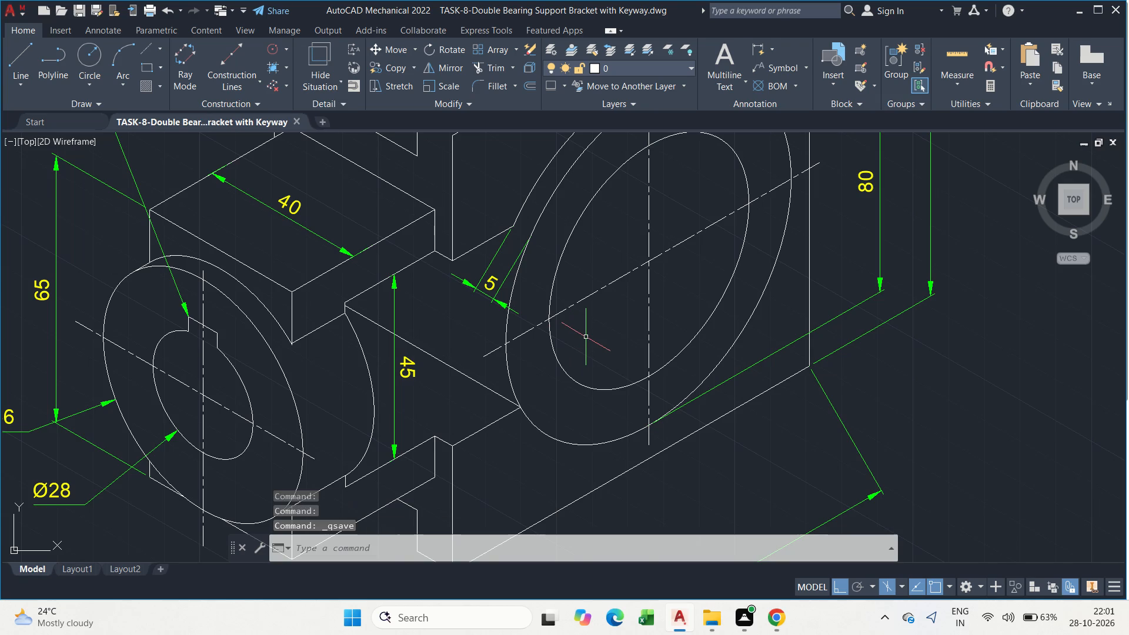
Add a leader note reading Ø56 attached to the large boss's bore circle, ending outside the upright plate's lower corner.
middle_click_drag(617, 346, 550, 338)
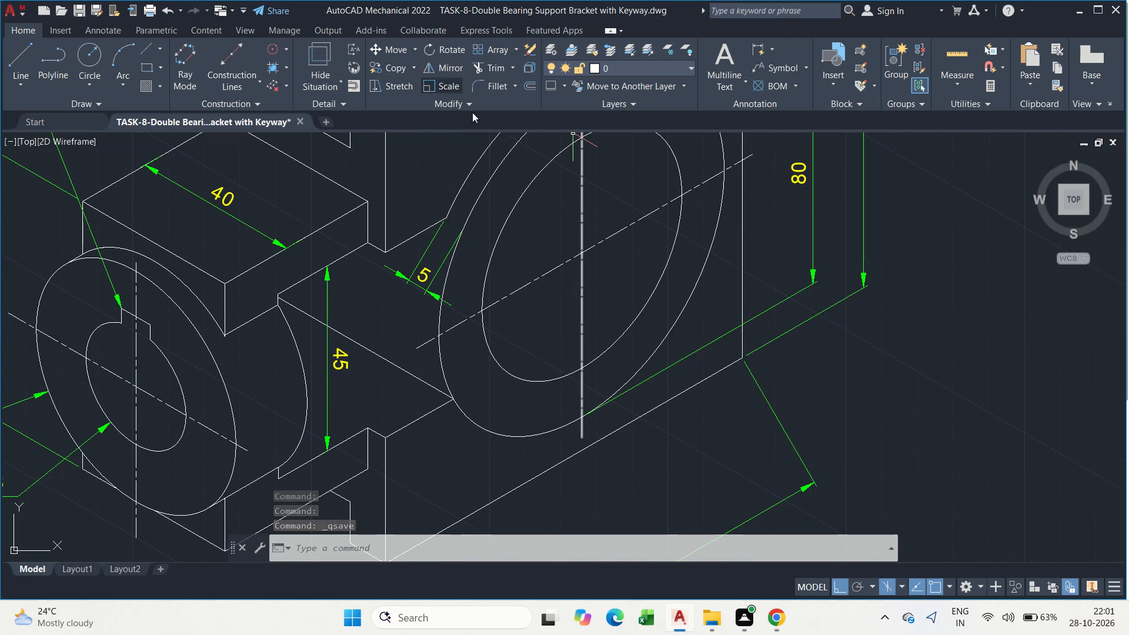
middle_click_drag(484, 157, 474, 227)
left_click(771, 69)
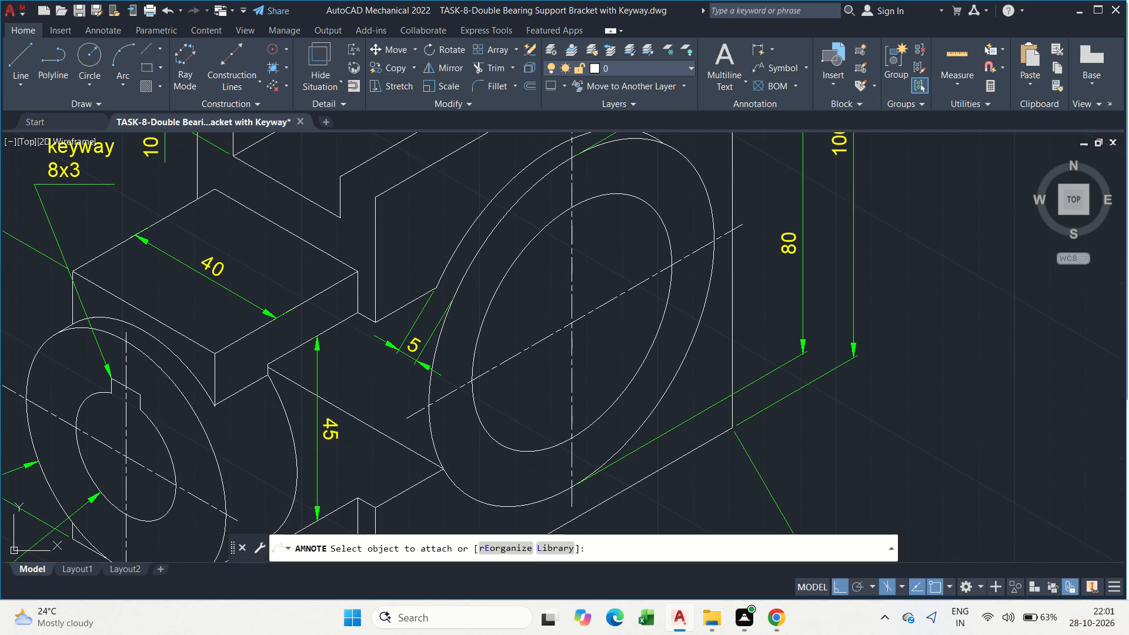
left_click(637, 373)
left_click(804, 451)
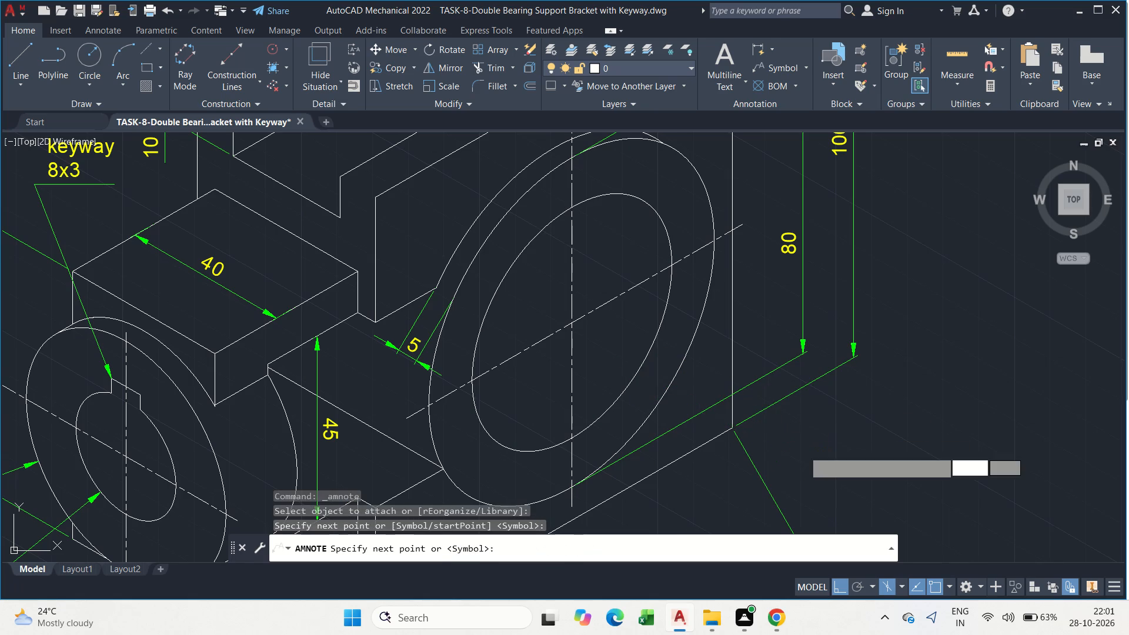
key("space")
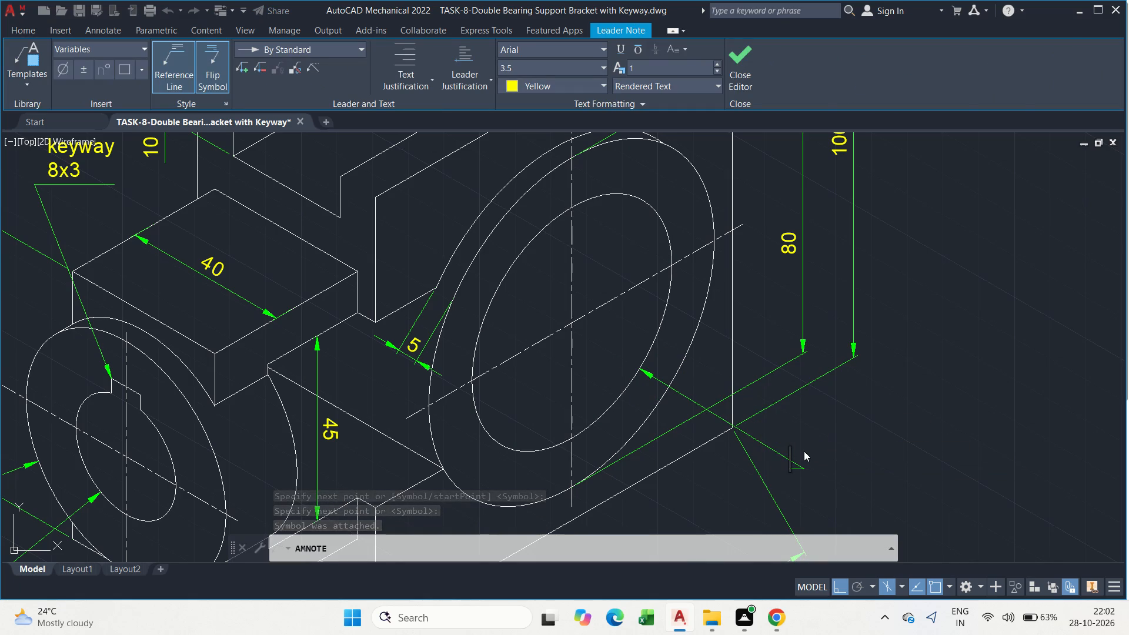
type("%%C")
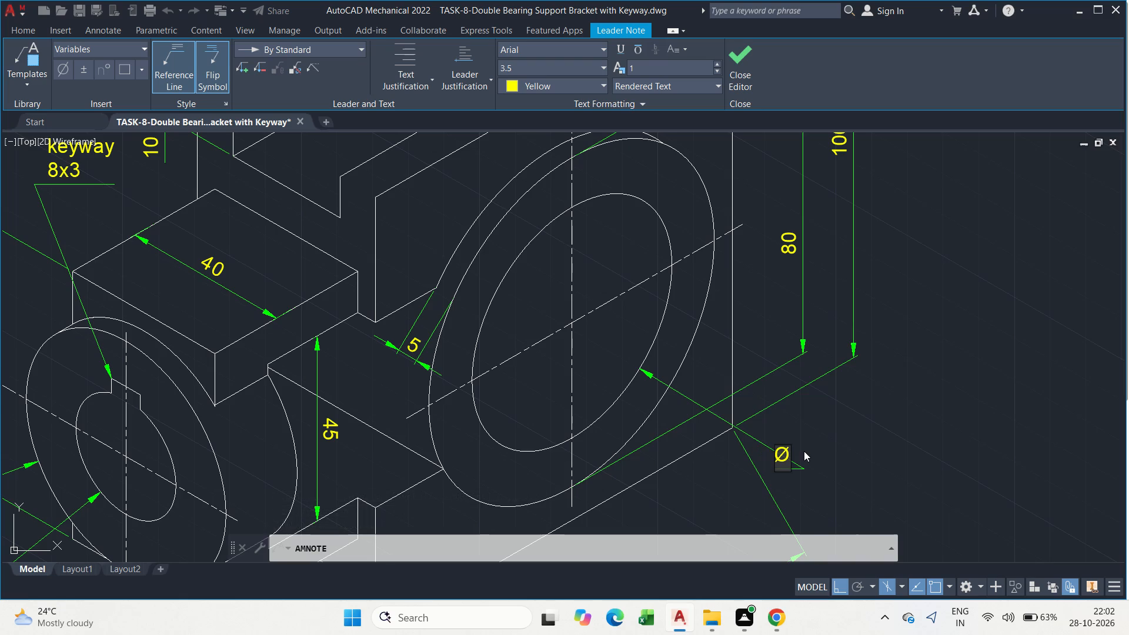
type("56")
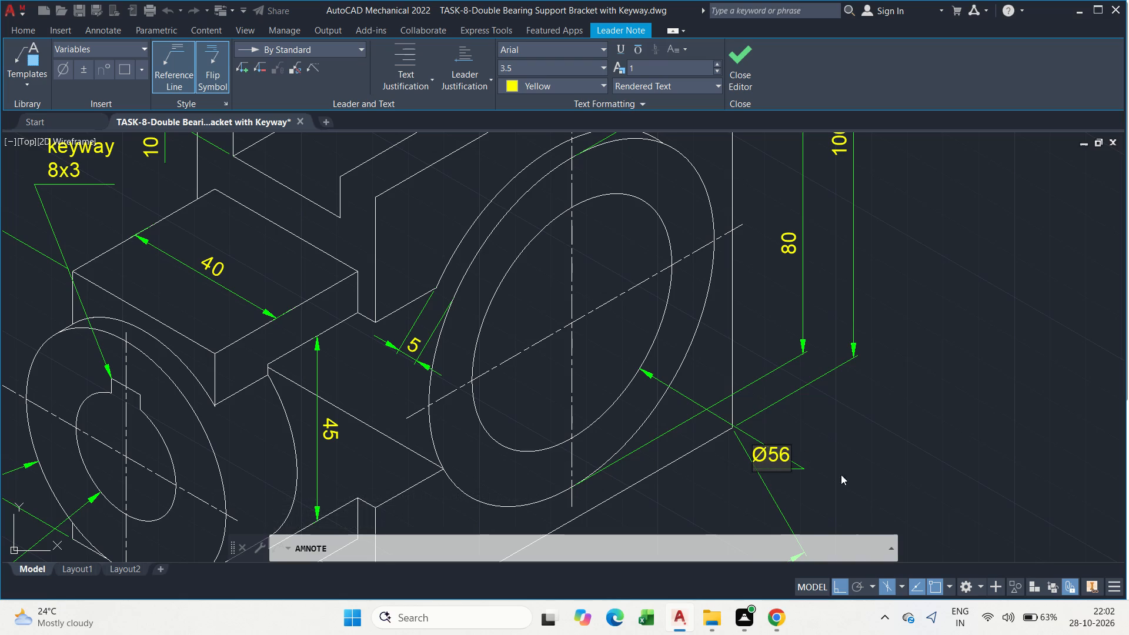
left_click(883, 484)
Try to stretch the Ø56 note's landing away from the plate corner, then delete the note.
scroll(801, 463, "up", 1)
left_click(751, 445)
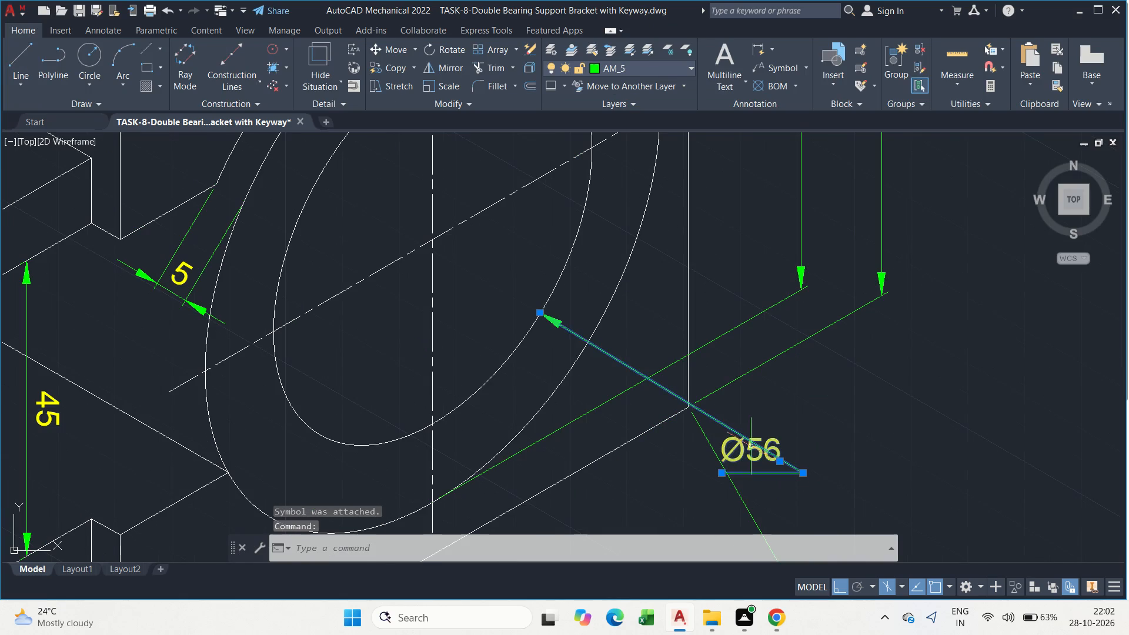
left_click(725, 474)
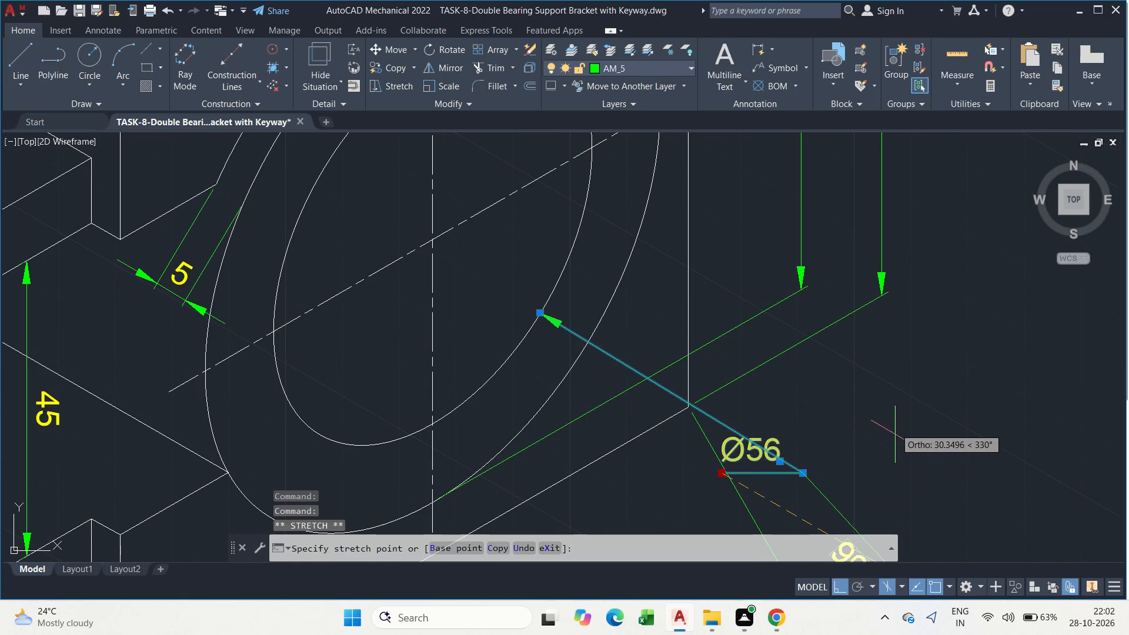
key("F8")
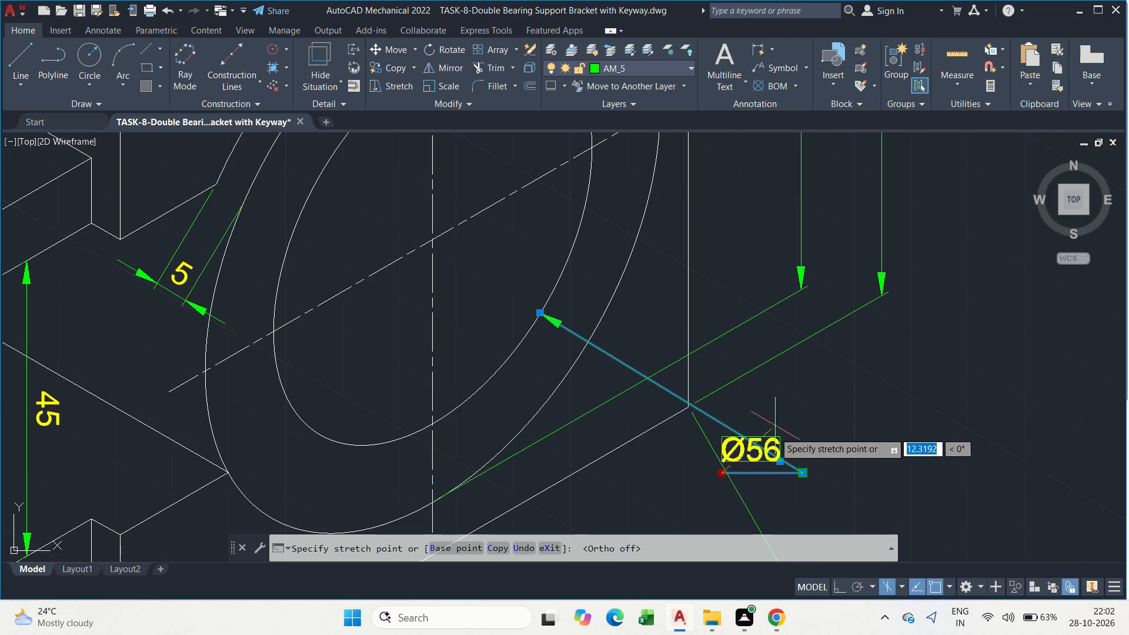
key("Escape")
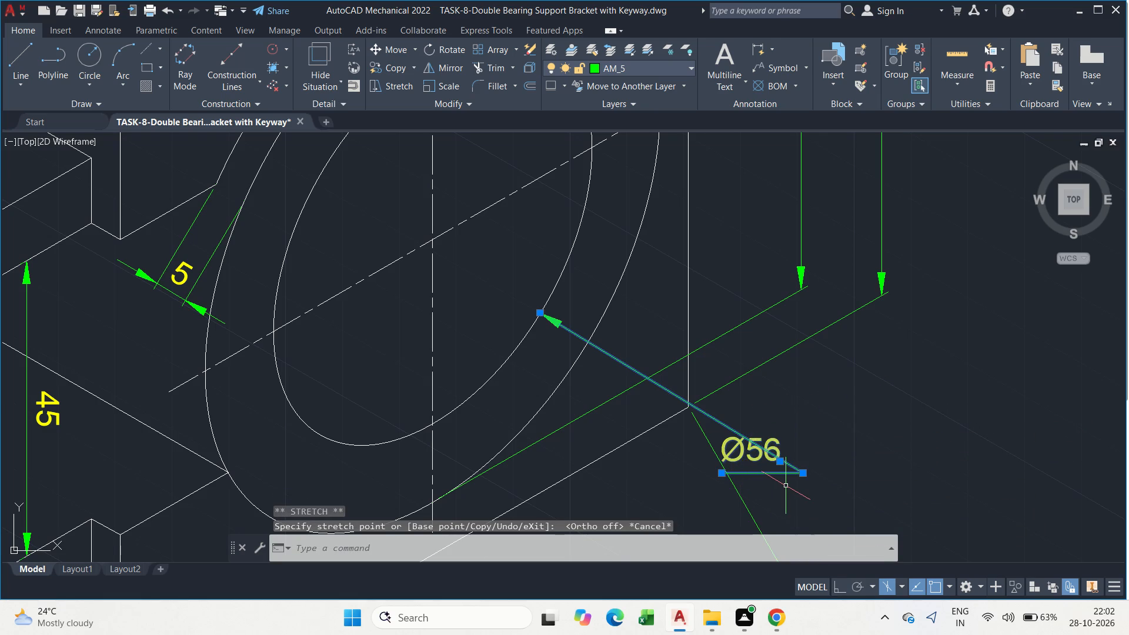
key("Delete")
Place a leader note reading Ø56 with its arrow on the large bore's edge and its landing outside the upright plate.
left_click(774, 73)
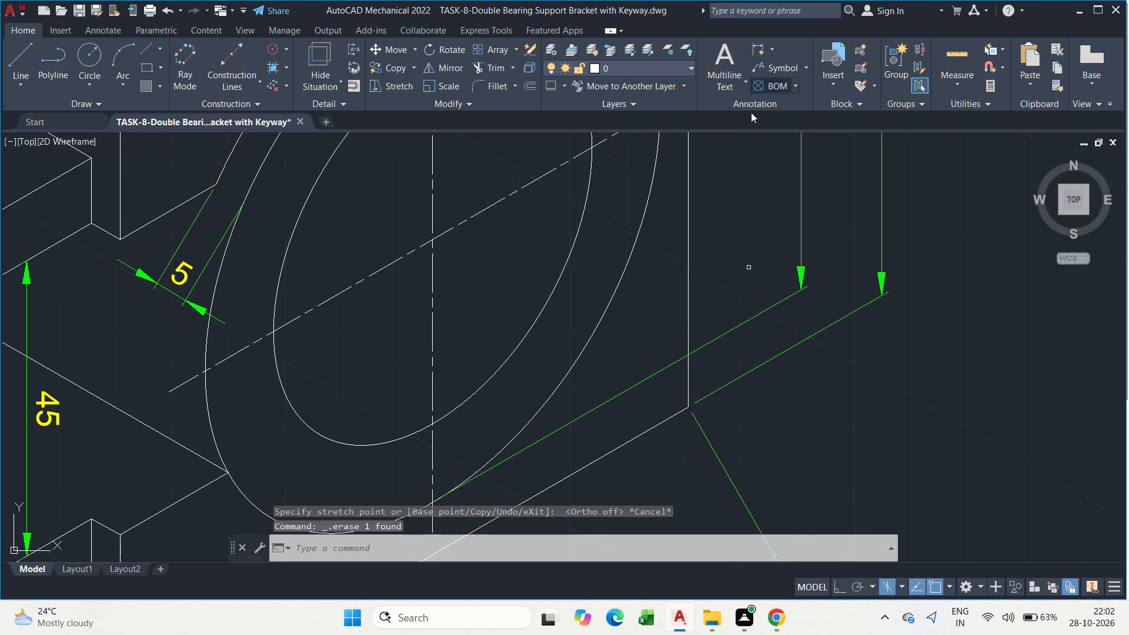
left_click(560, 282)
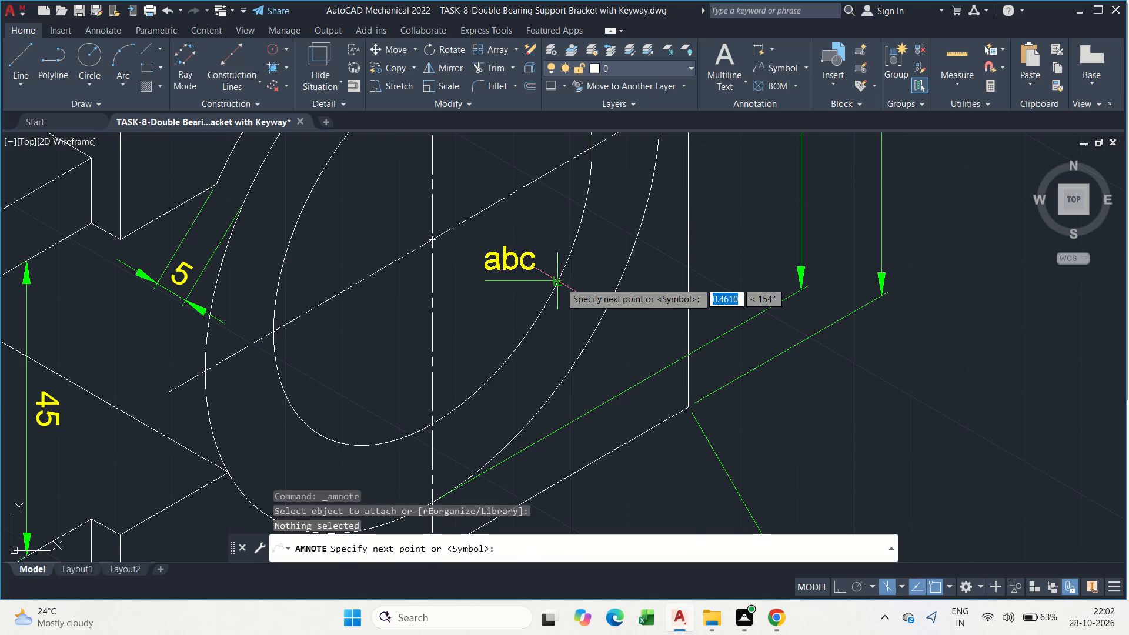
left_click(813, 402)
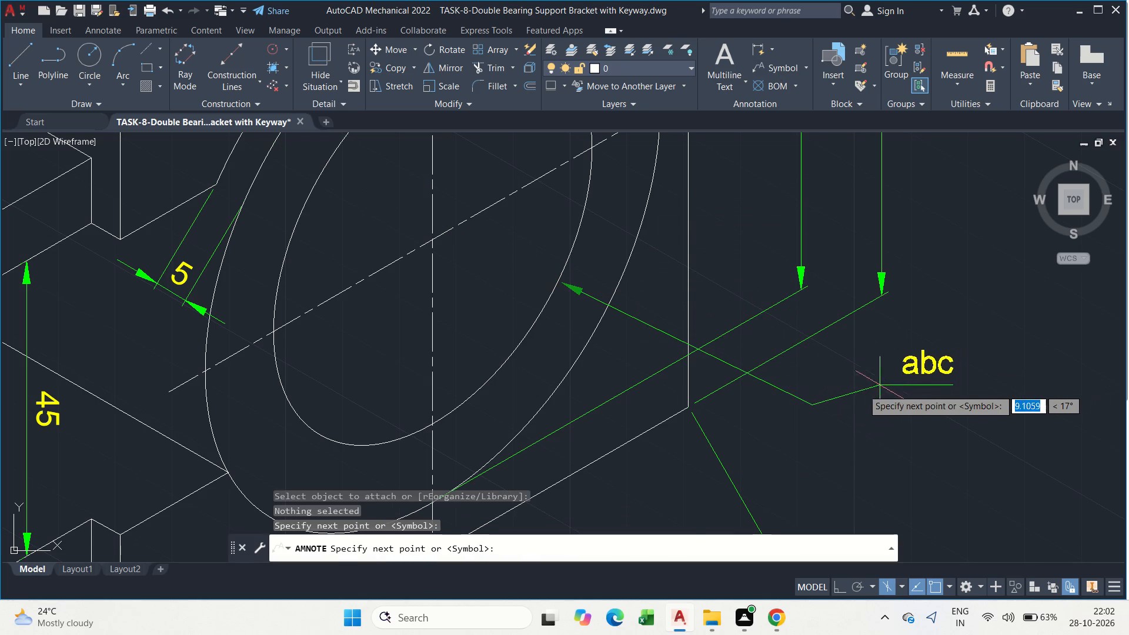
key("space")
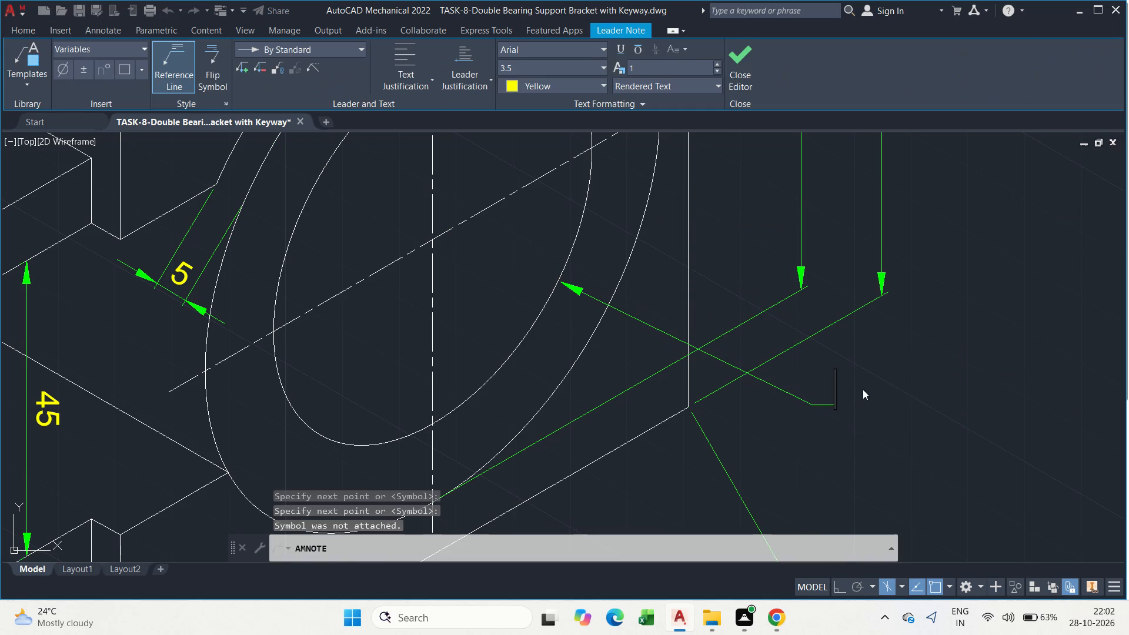
type("%%C56")
left_click(821, 464)
scroll(715, 399, "down", 2)
key("Escape")
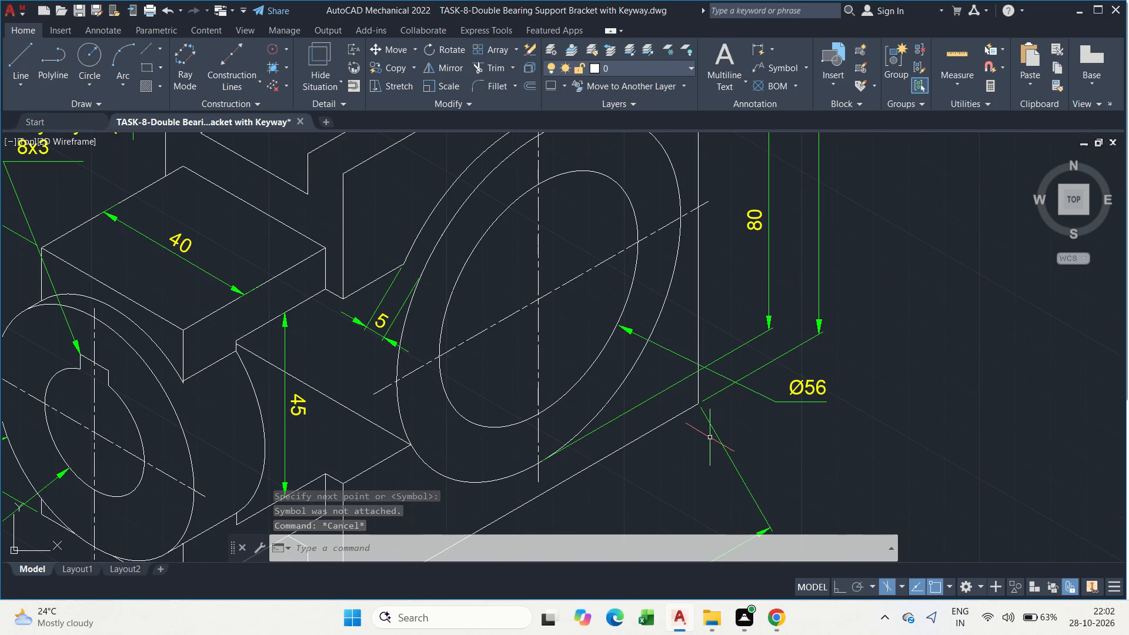
Dimension the small boss's projection along the isometric axis, from the upper block's lower corner to the front rim, placing it below the corner.
scroll(196, 436, "up", 1)
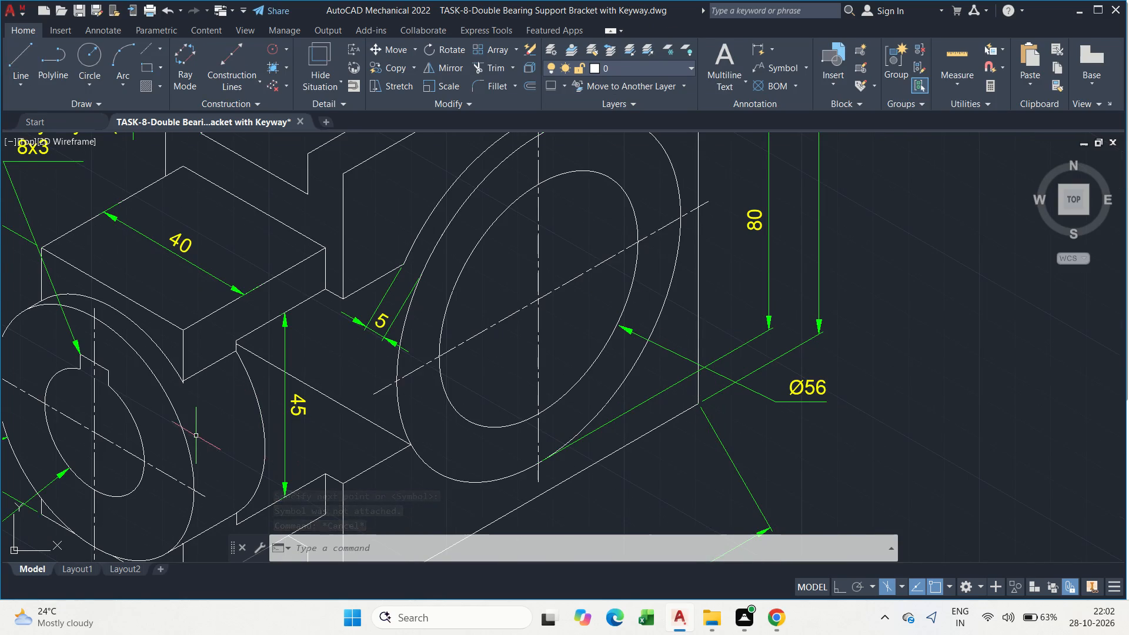
left_click(757, 48)
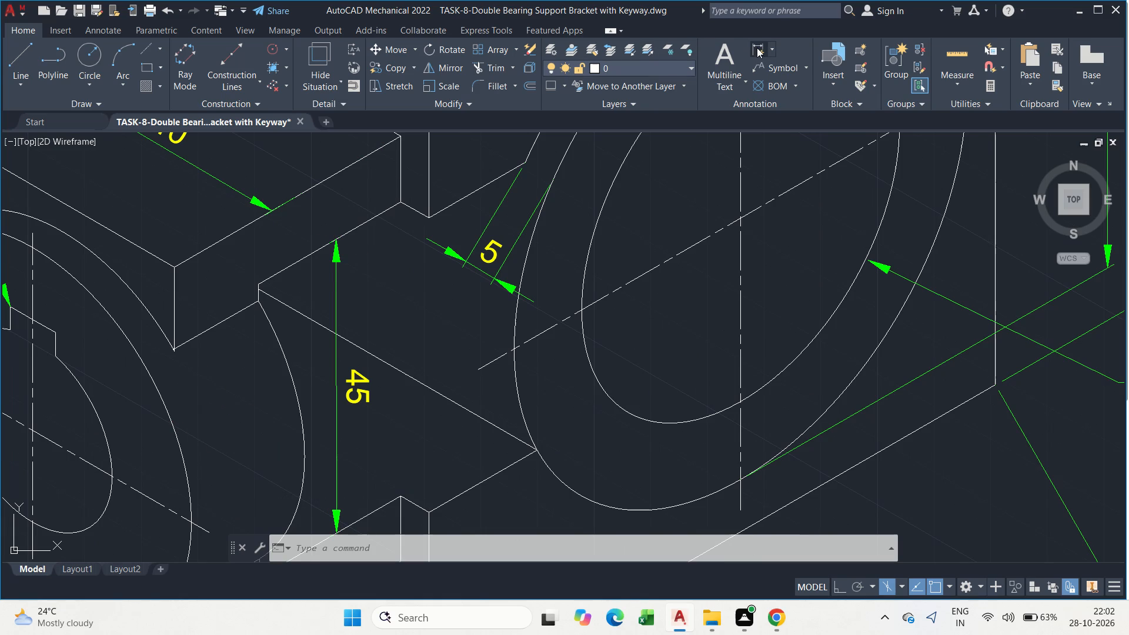
left_click(173, 348)
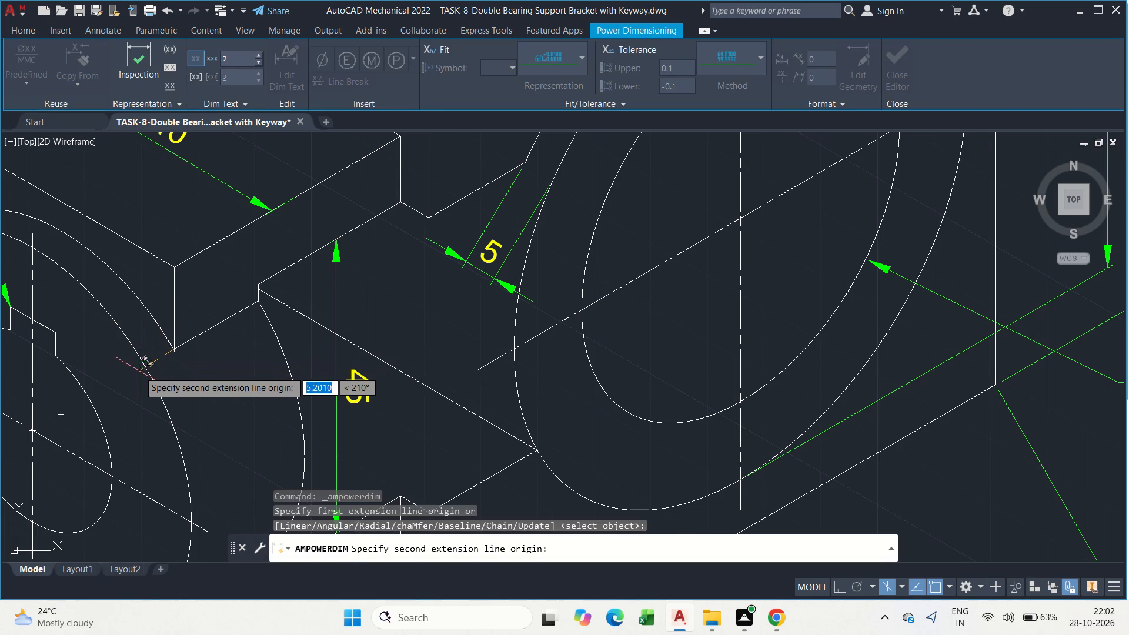
key("F8")
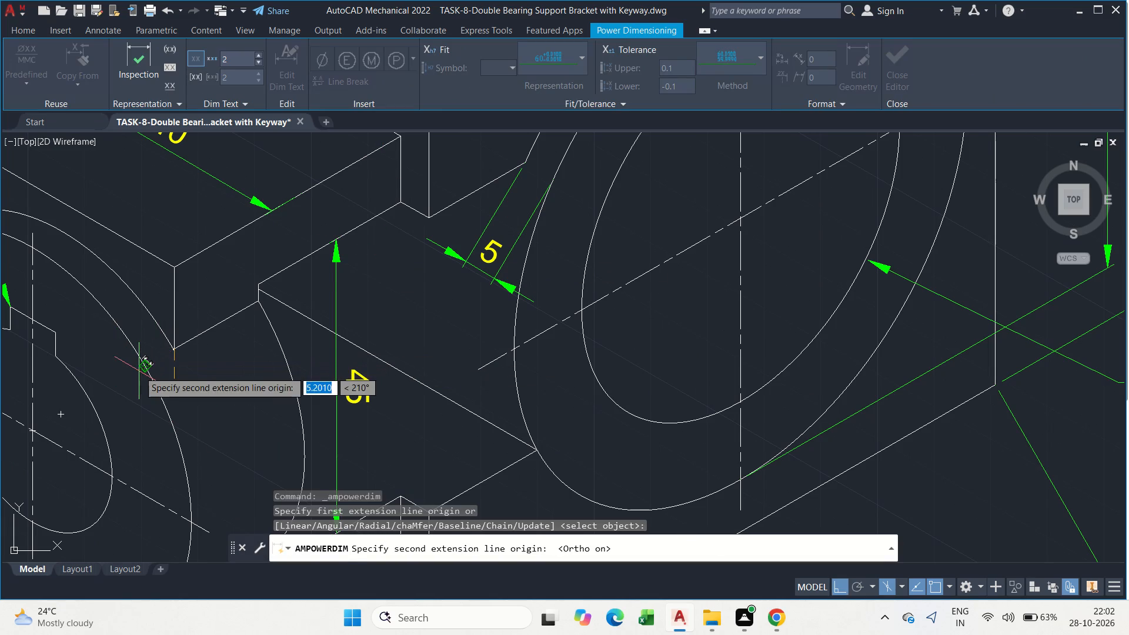
key("F8")
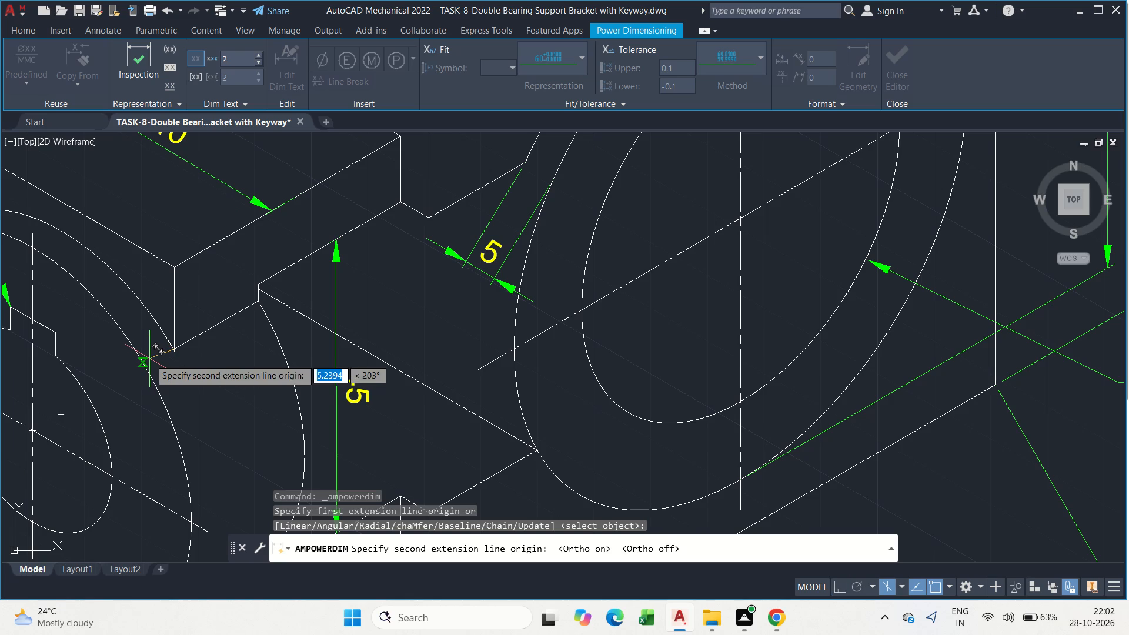
scroll(135, 369, "up", 4)
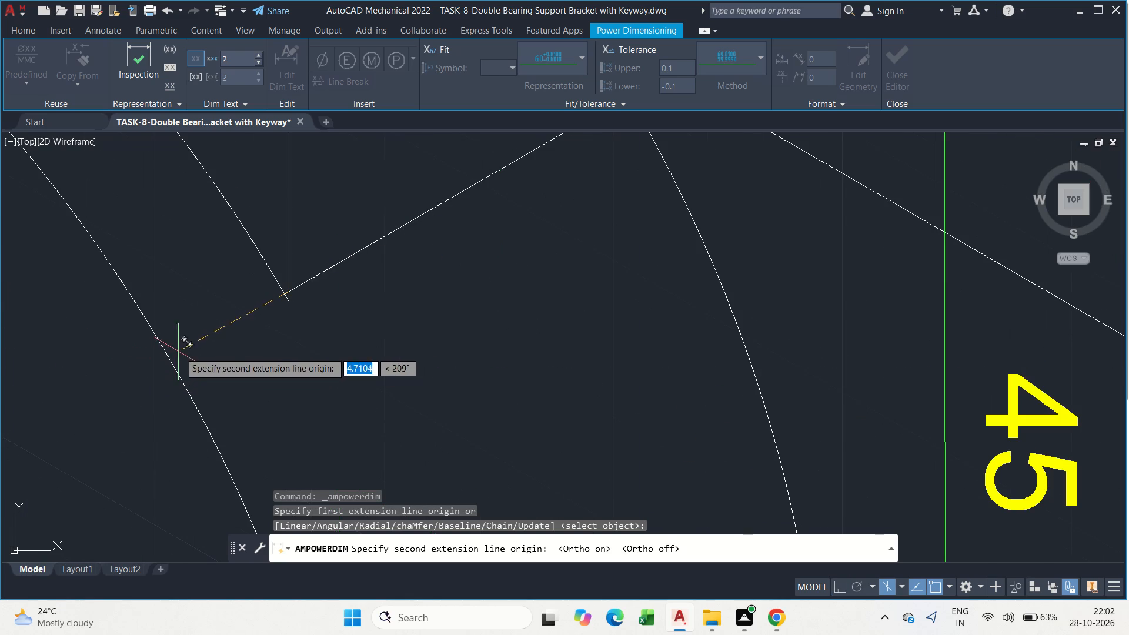
key("F8")
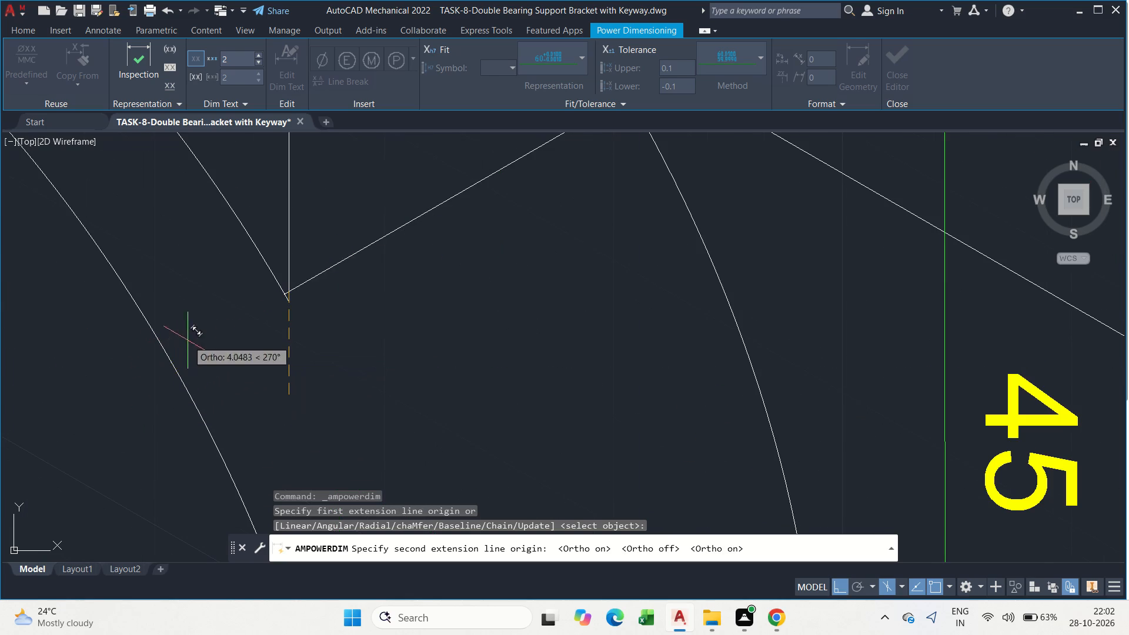
key("F5")
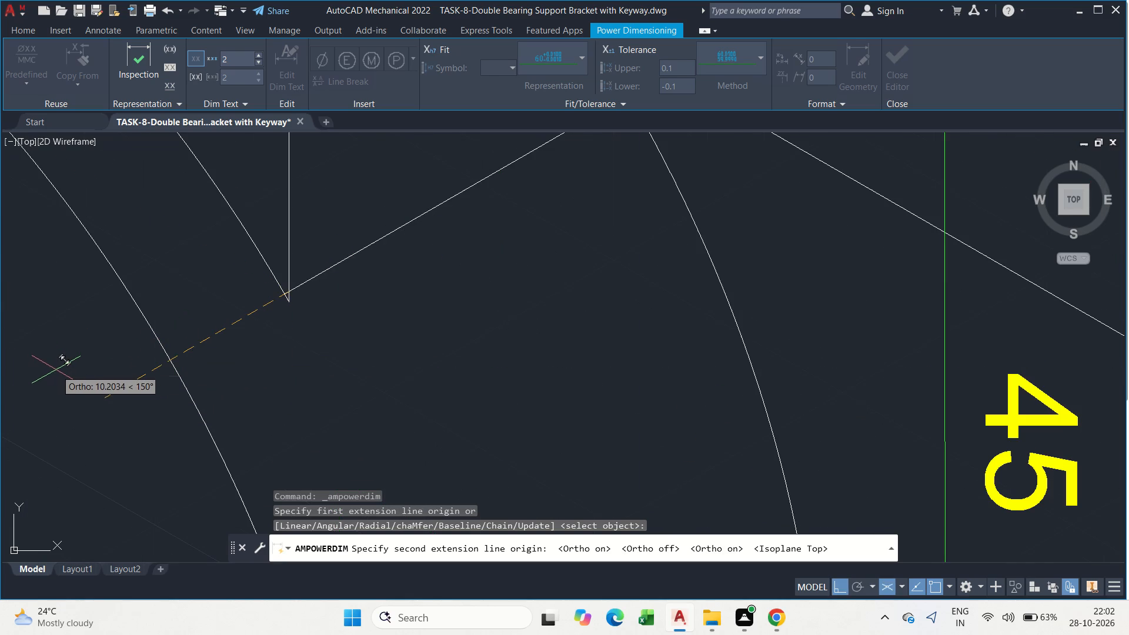
left_click(163, 363)
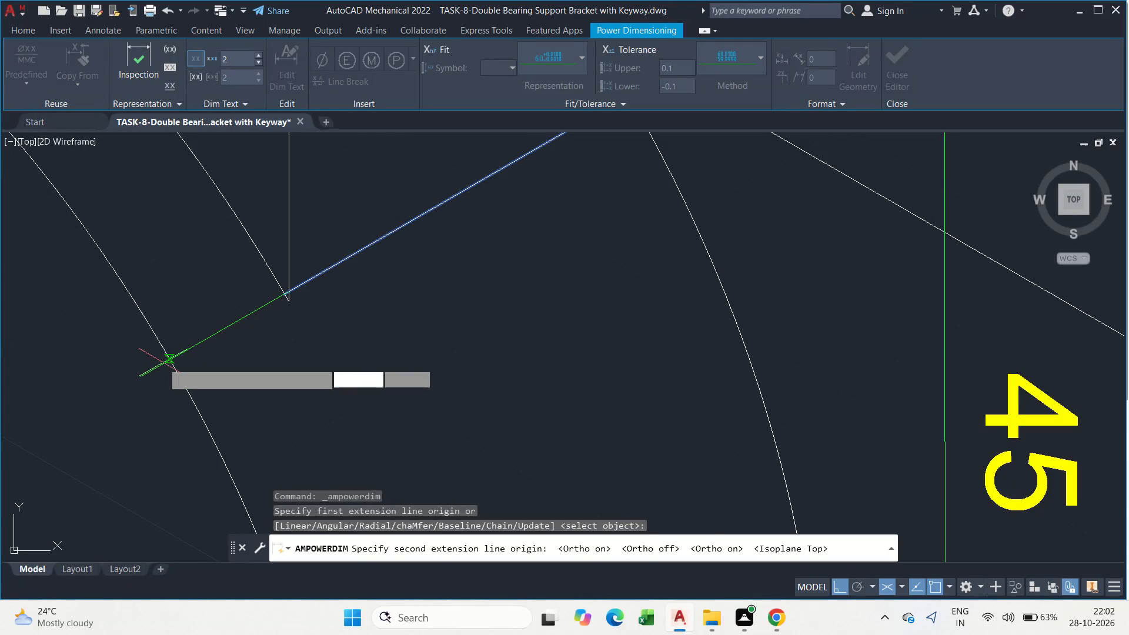
scroll(220, 394, "down", 1)
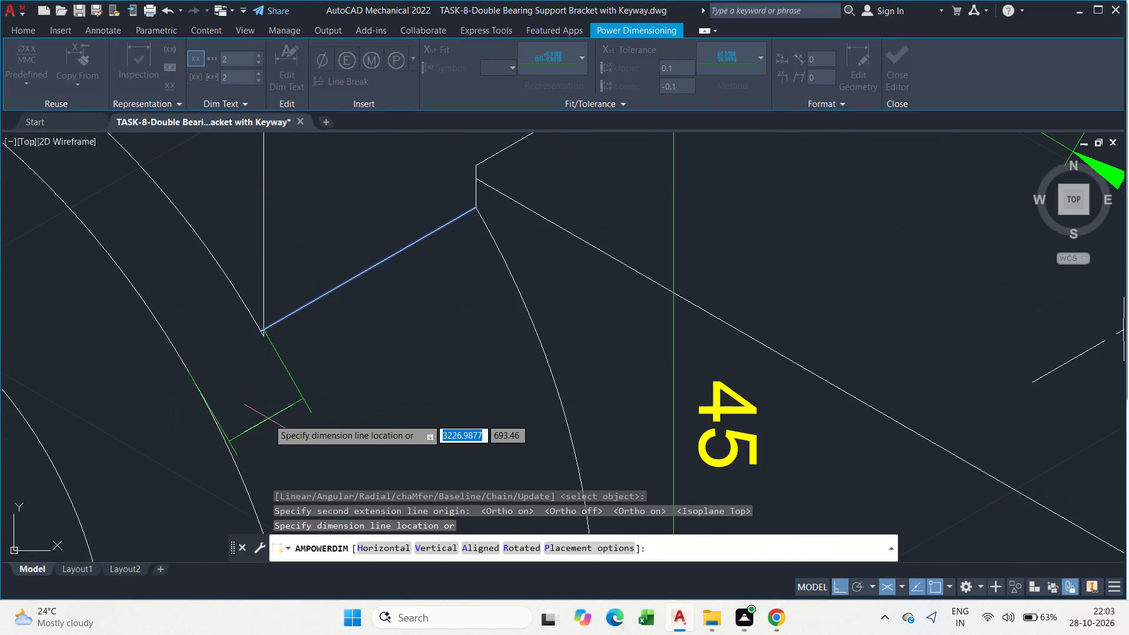
left_click(268, 419)
scroll(329, 438, "down", 2)
left_click(346, 443)
key("Escape")
Override the text of the small boss's projection dimension with 5.
scroll(266, 466, "up", 2)
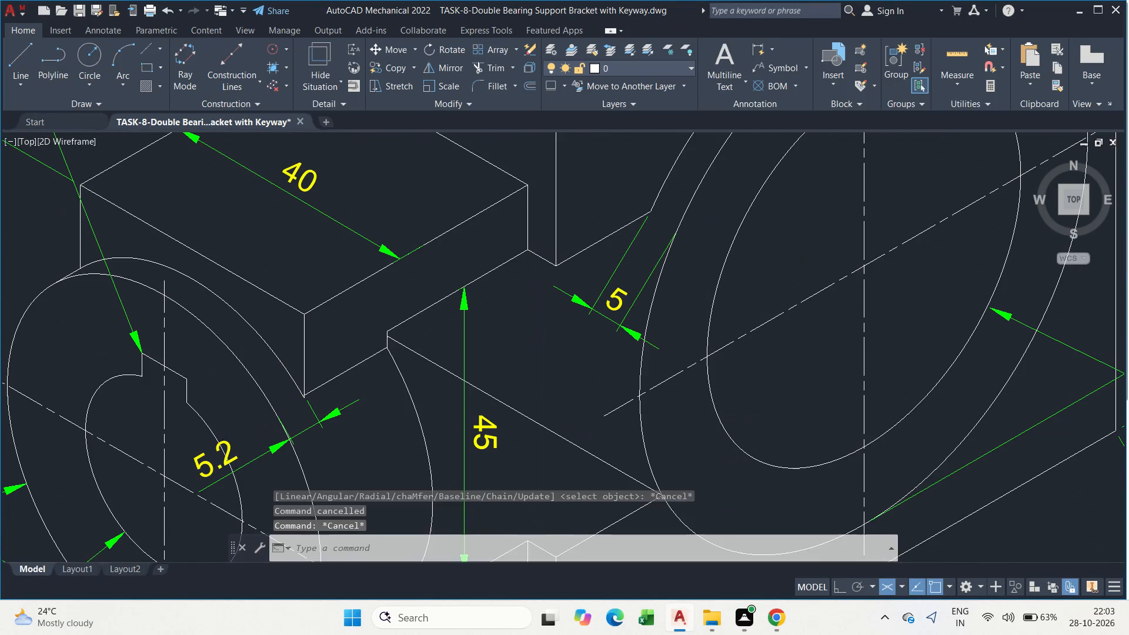
double_click(180, 440)
key("Escape")
double_click(186, 446)
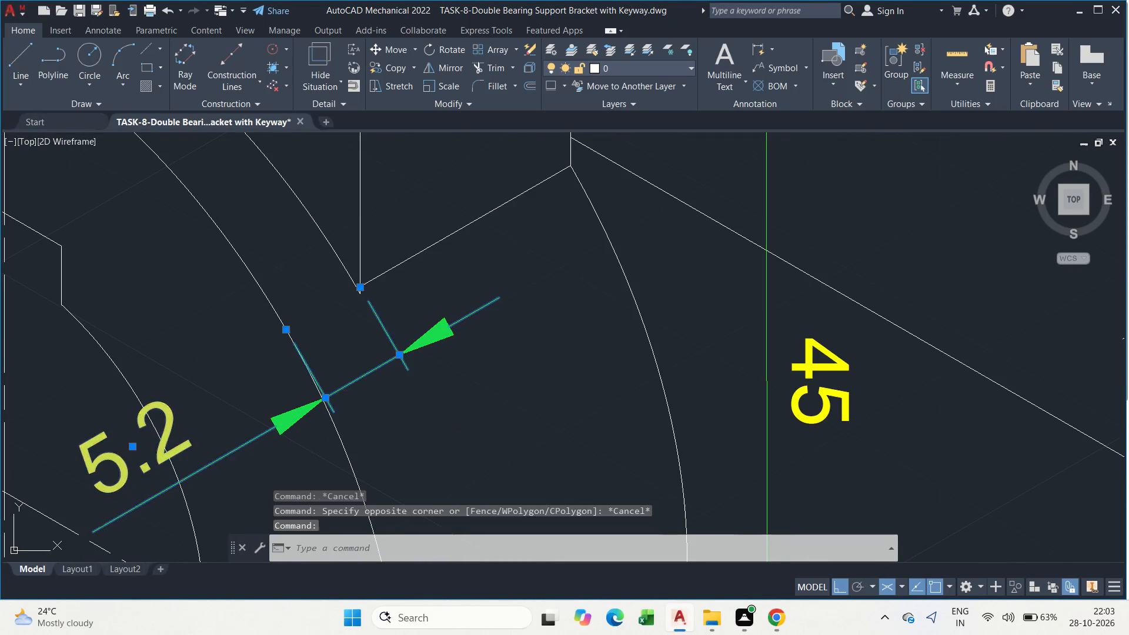
key("Right")
key("BackSpace")
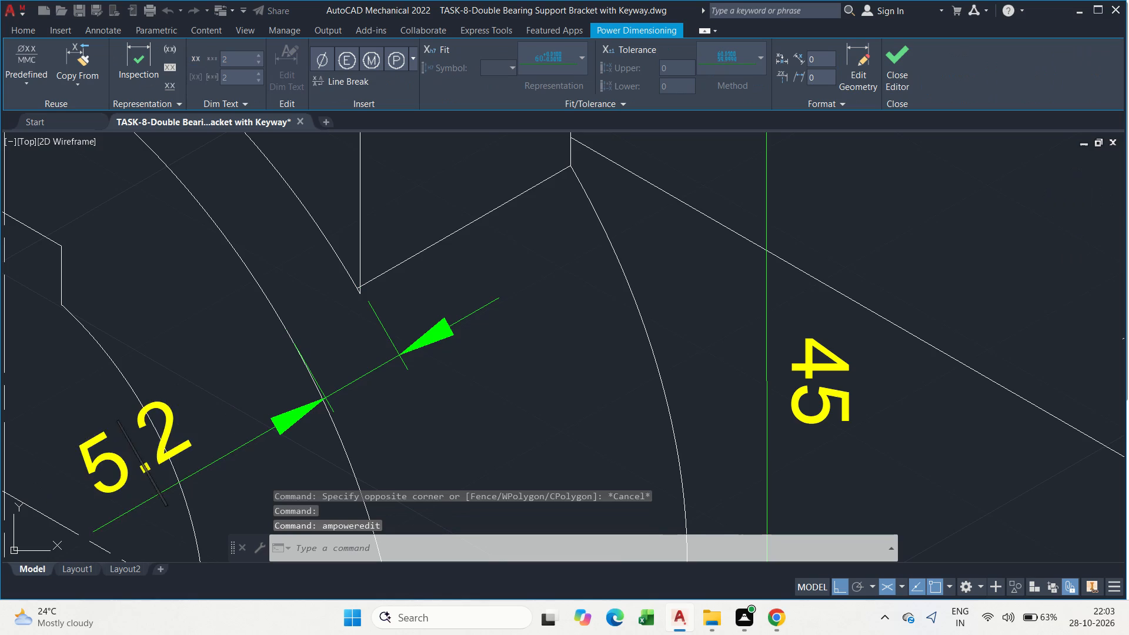
key("5")
left_click(281, 471)
key("Escape")
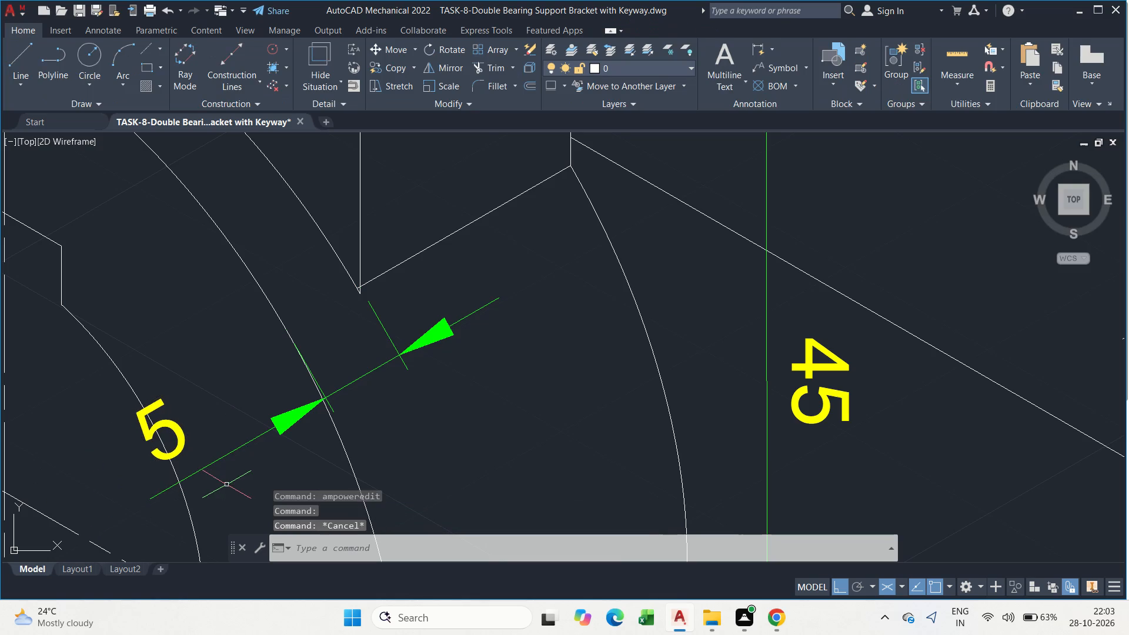
Move the small boss's 5 dimension text between its extension lines.
left_click_drag(226, 484, 214, 469)
left_click(205, 450)
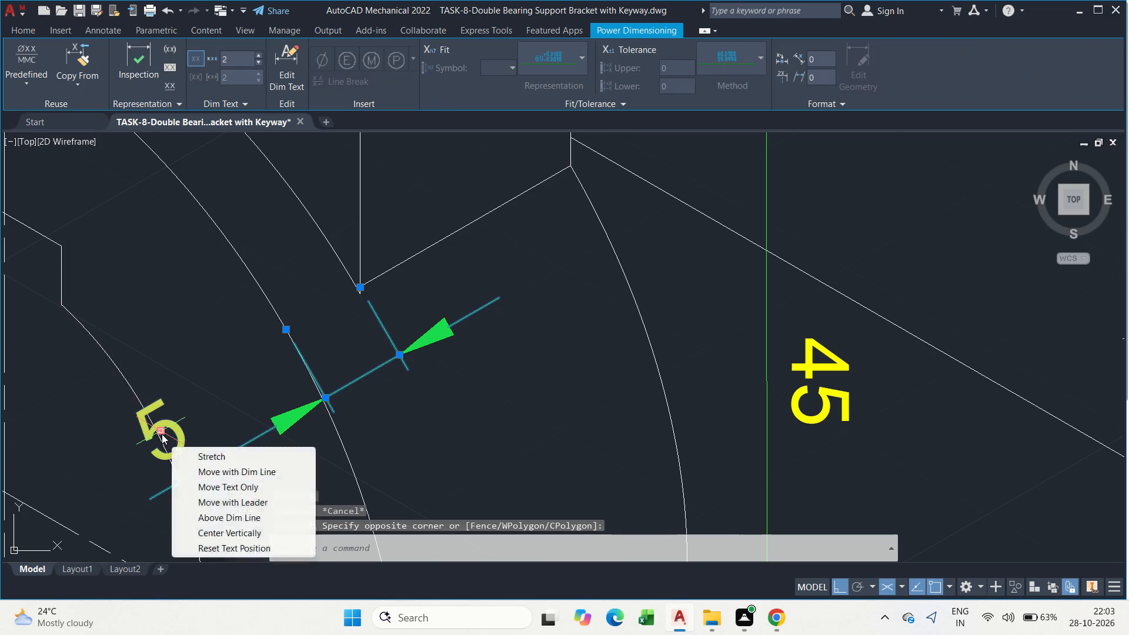
left_click(162, 434)
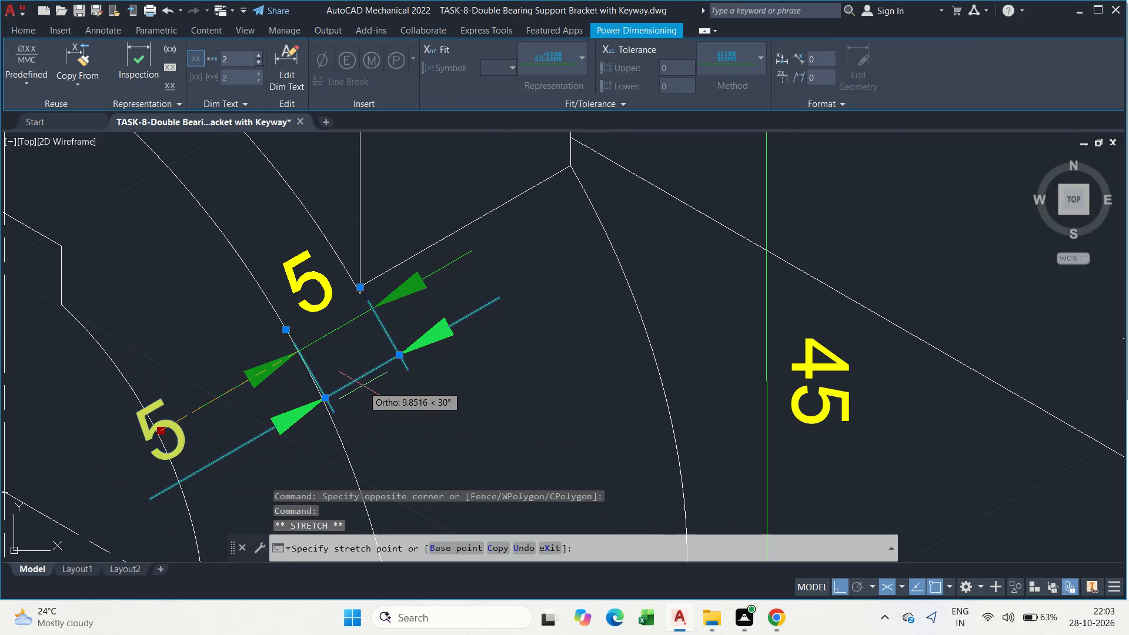
key("F8")
left_click(363, 386)
scroll(447, 386, "down", 2)
middle_click_drag(447, 386, 380, 349)
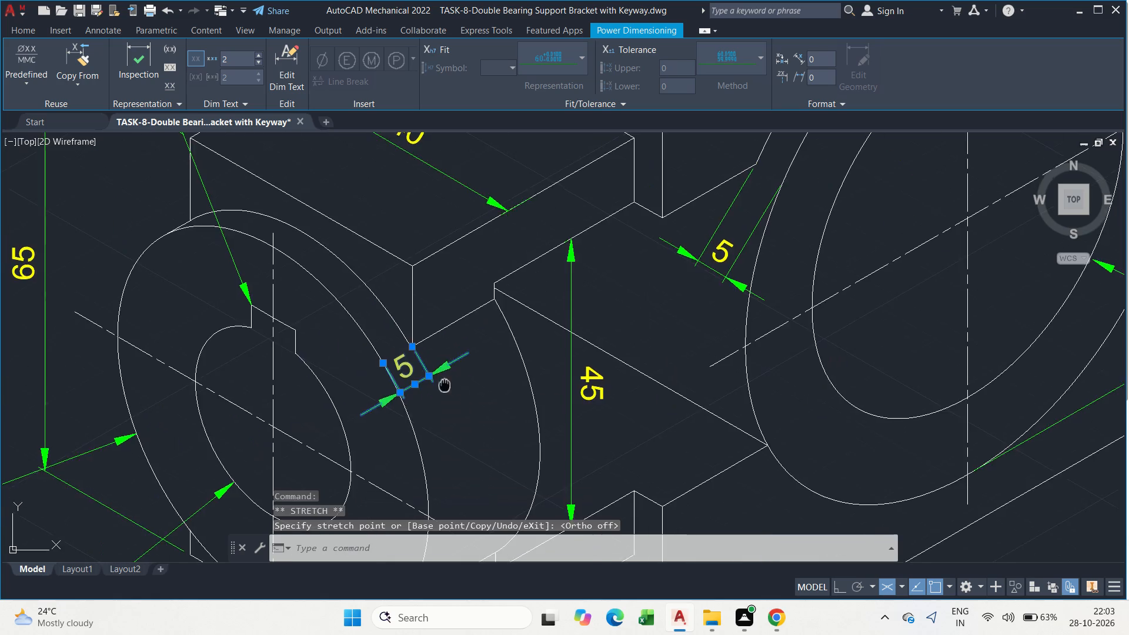
middle_click_drag(380, 349, 300, 325)
key("Escape")
Move the 100 dimension line closer to the upright plate's bottom edge.
middle_click_drag(391, 444, 338, 385)
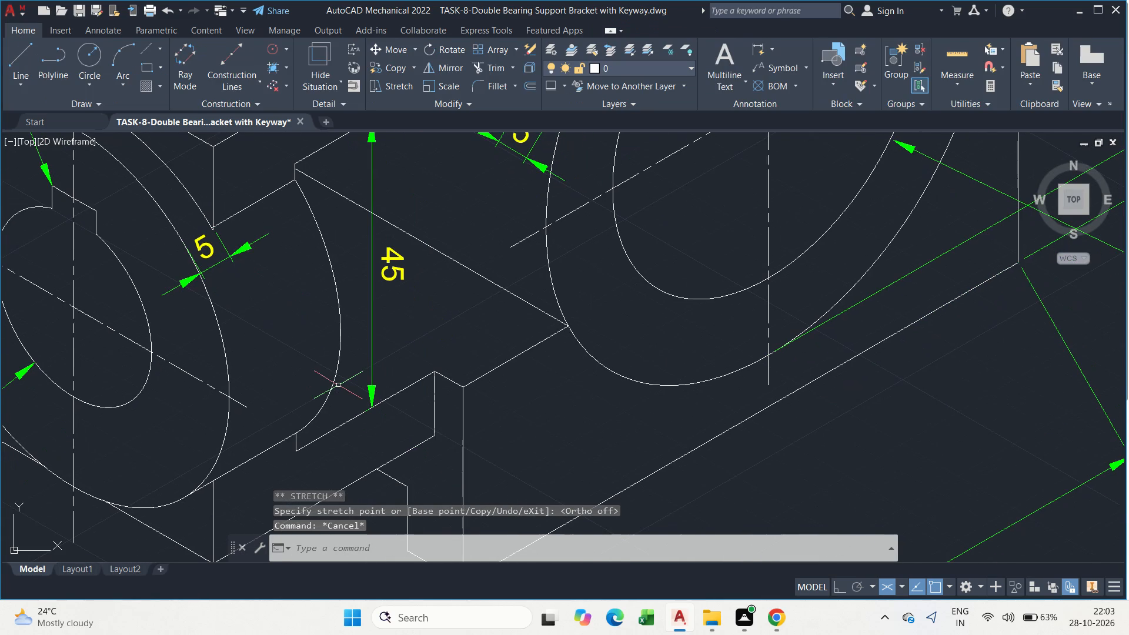
scroll(338, 385, "down", 1)
scroll(405, 392, "down", 2)
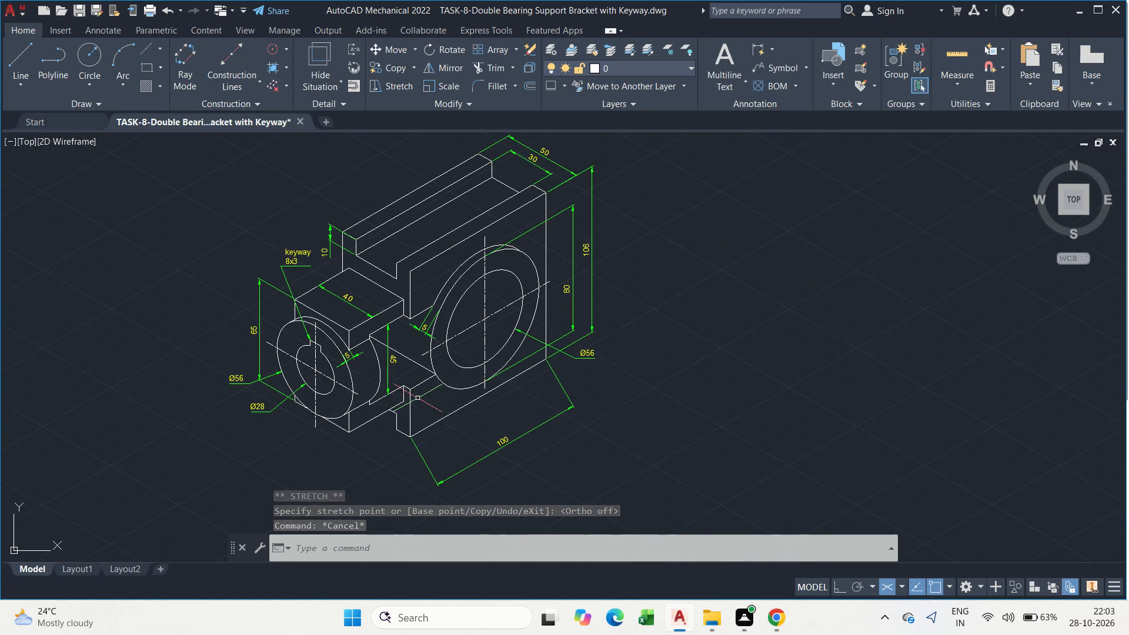
middle_click_drag(417, 398, 366, 371)
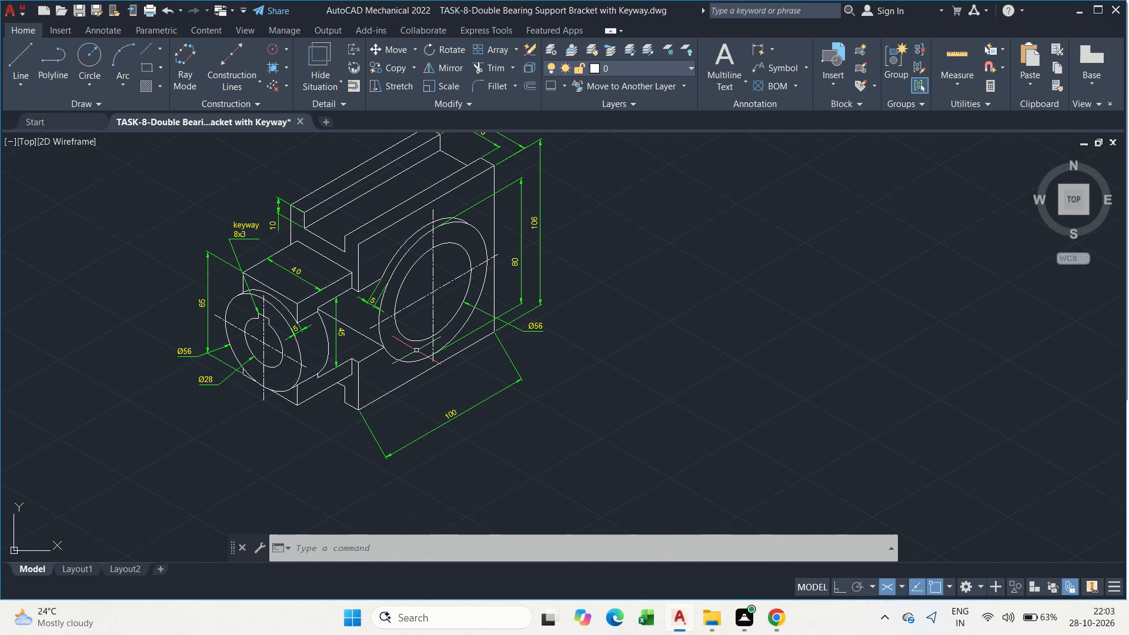
scroll(416, 347, "down", 1)
scroll(396, 353, "up", 2)
middle_click(406, 367)
scroll(481, 430, "up", 1)
middle_click_drag(481, 430, 466, 309)
left_click(515, 369)
left_click(496, 343)
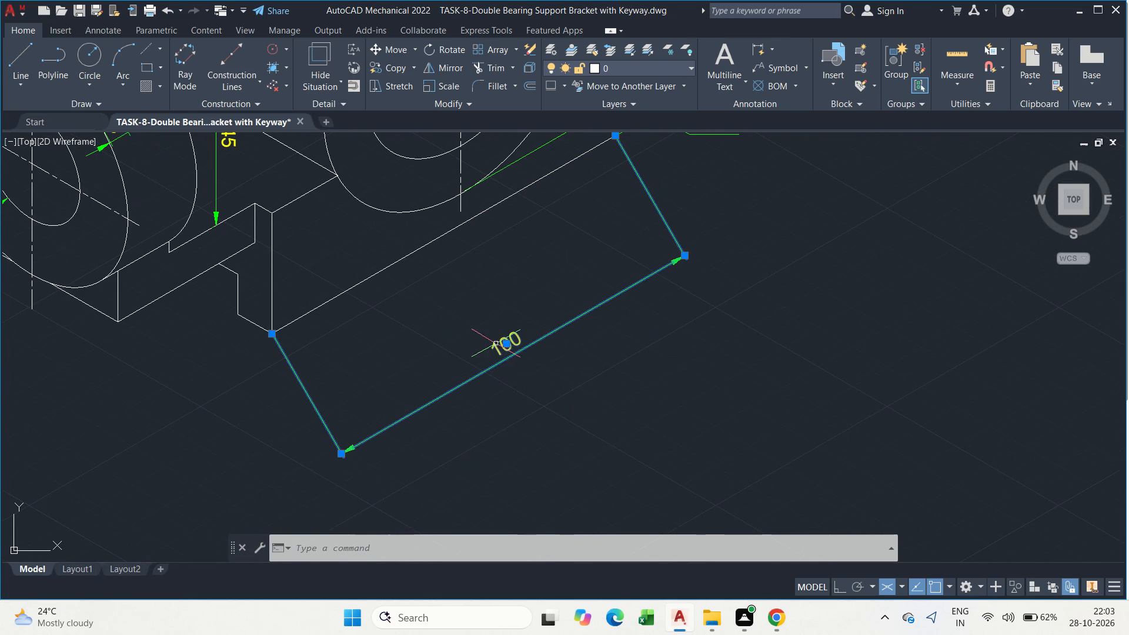
left_click(506, 339)
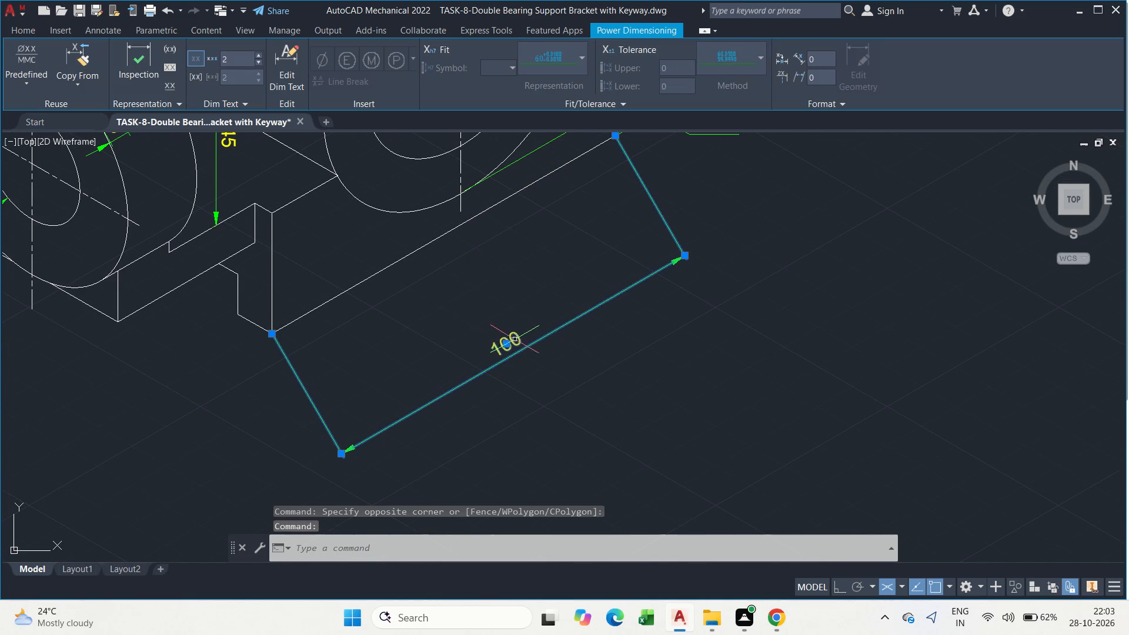
left_click(509, 340)
left_click(473, 289)
key("Escape")
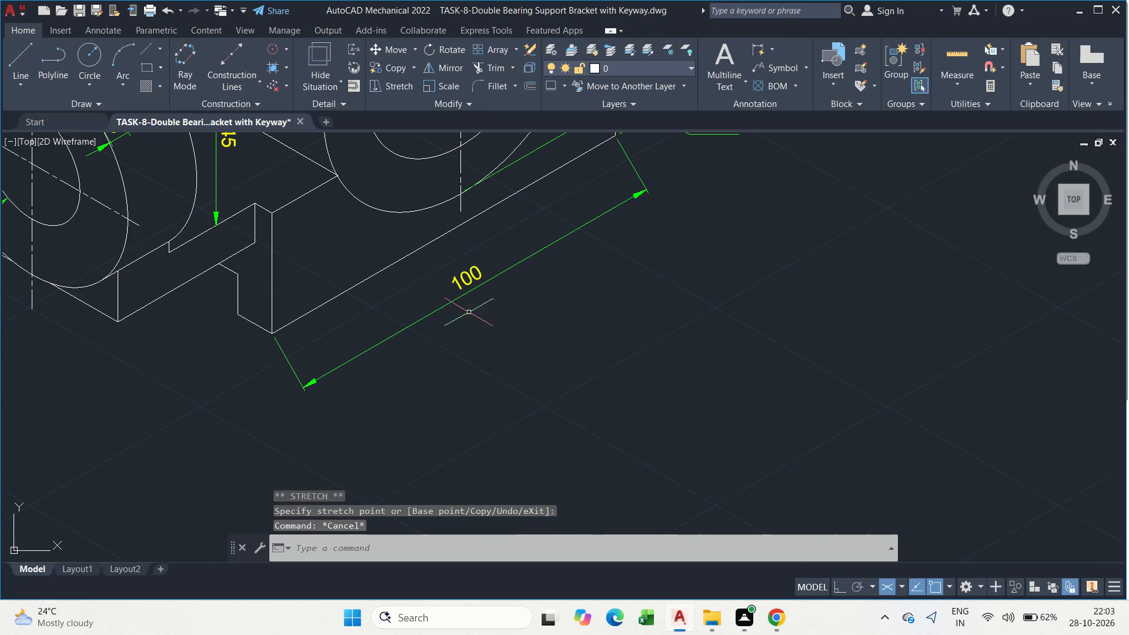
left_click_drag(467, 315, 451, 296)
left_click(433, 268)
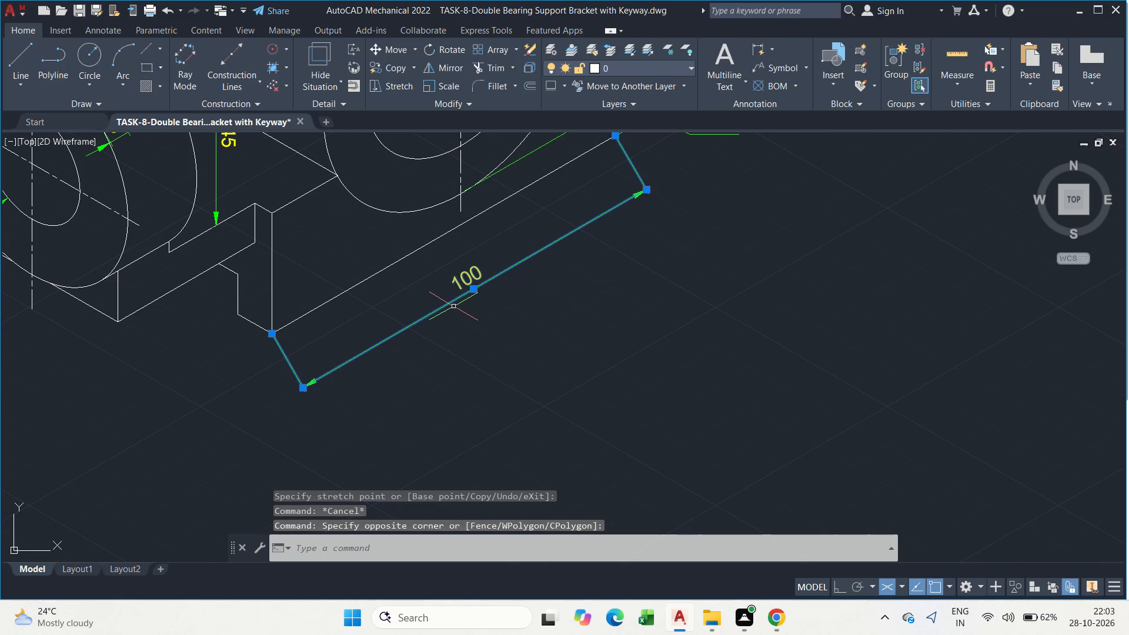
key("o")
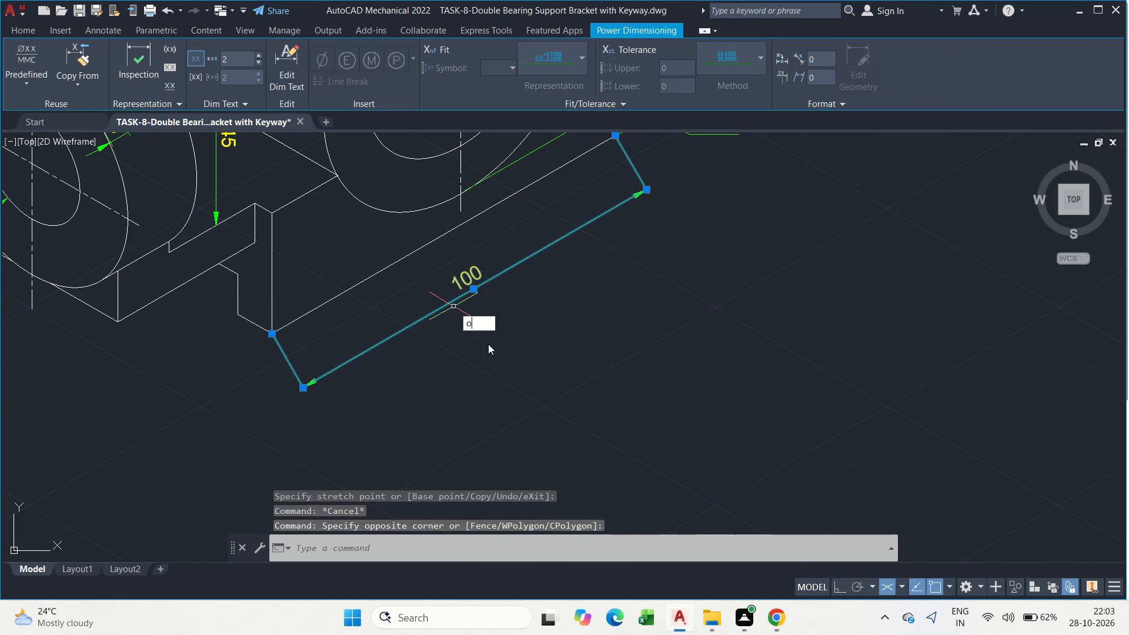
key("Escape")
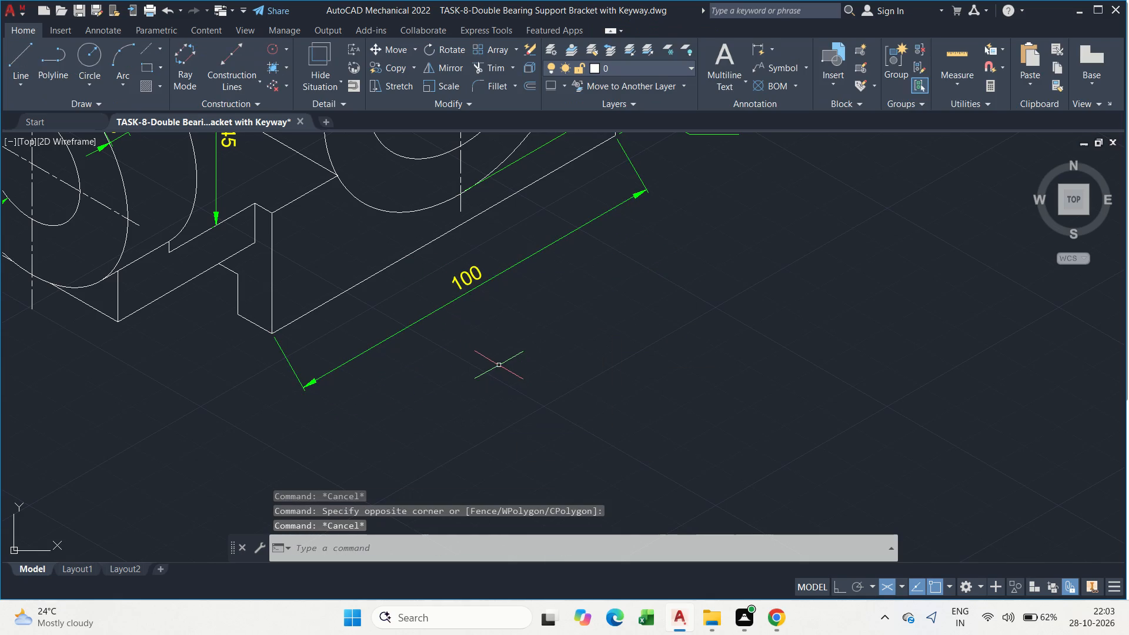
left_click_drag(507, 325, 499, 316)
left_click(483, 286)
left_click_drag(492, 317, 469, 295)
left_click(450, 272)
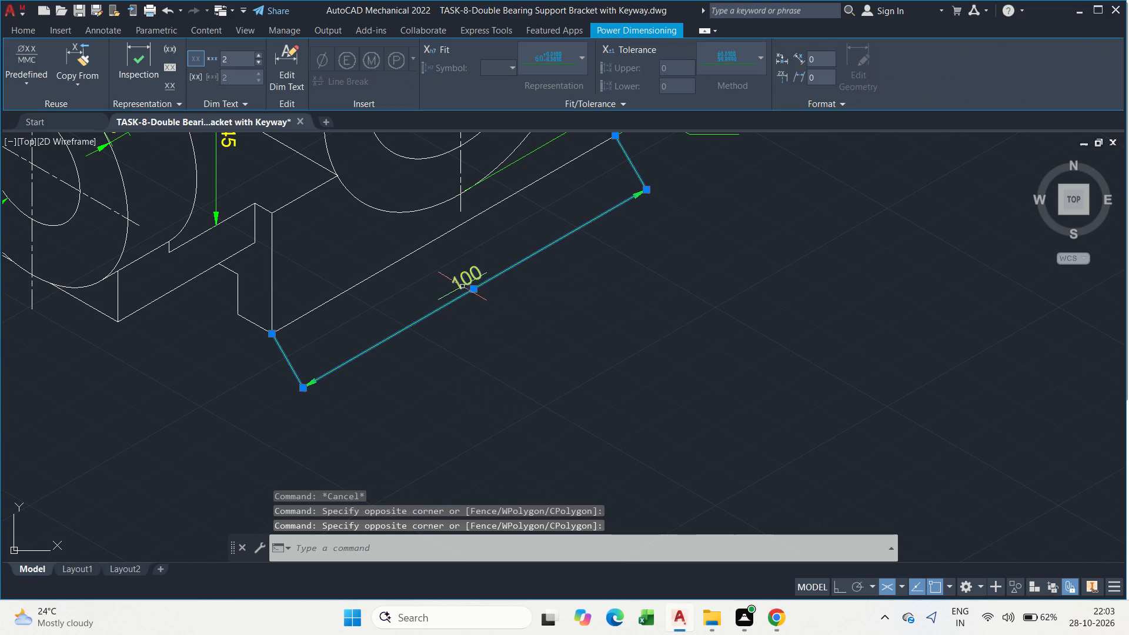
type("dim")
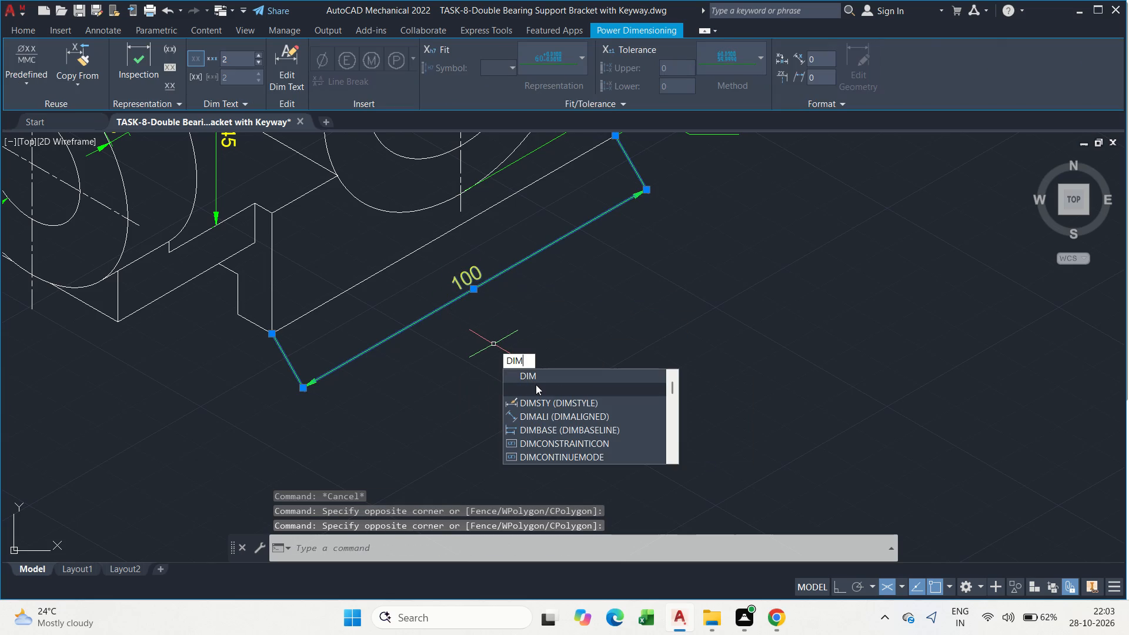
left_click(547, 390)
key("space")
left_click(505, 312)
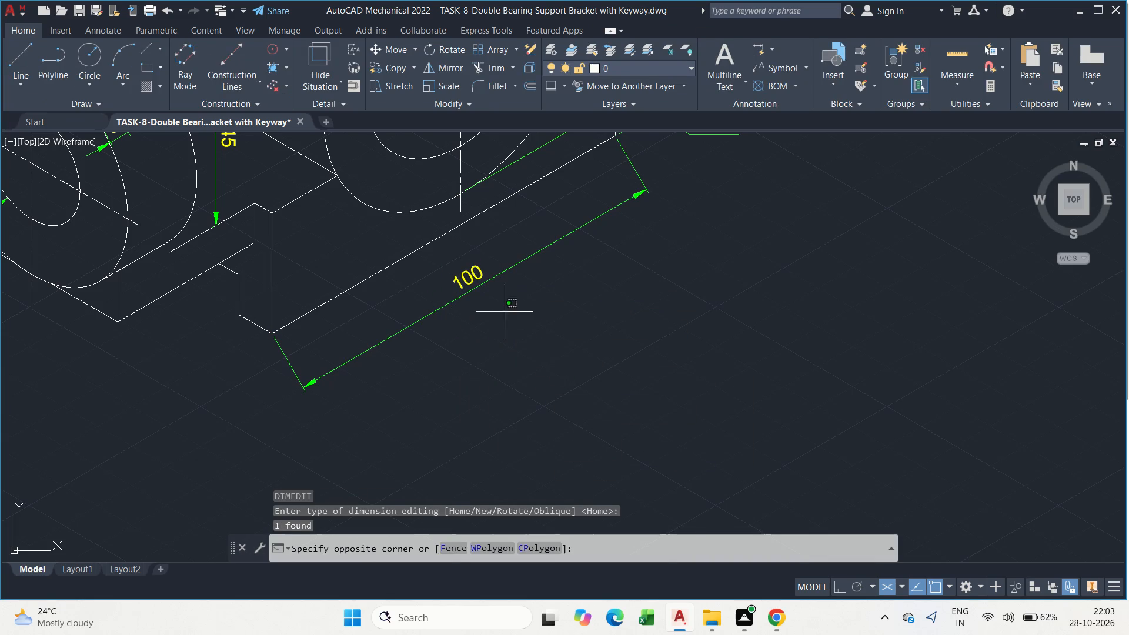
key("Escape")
Oblique the 100 dimension with DIMEDIT so its extension lines run vertically, taking the angle from two points on the plate's vertical corner edge.
type("dim")
left_click(535, 342)
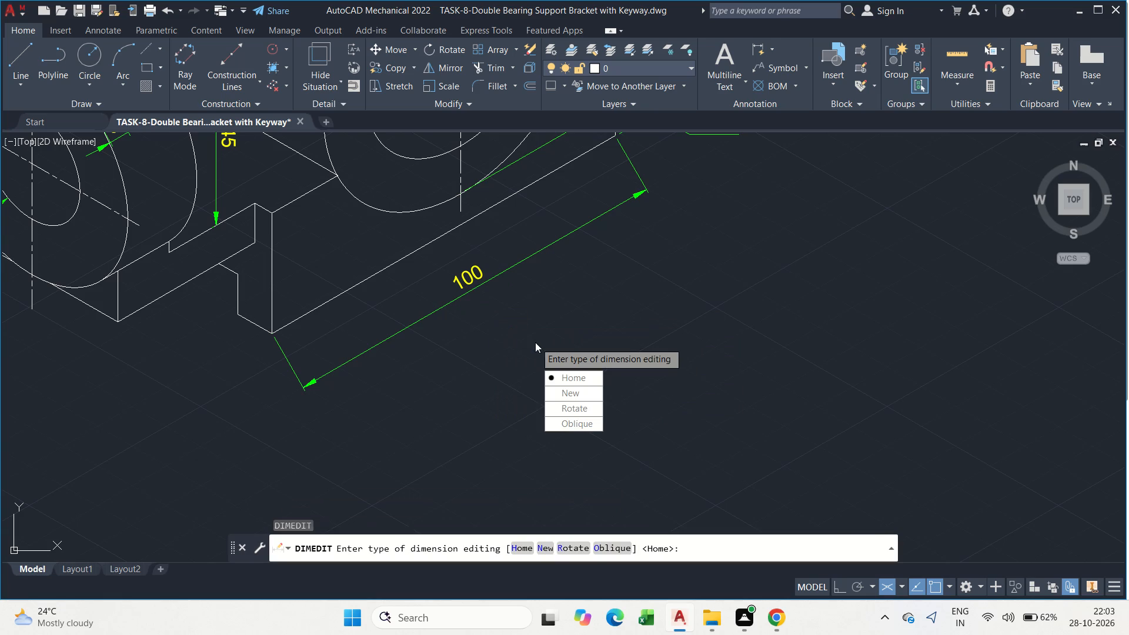
left_click_drag(566, 430, 535, 342)
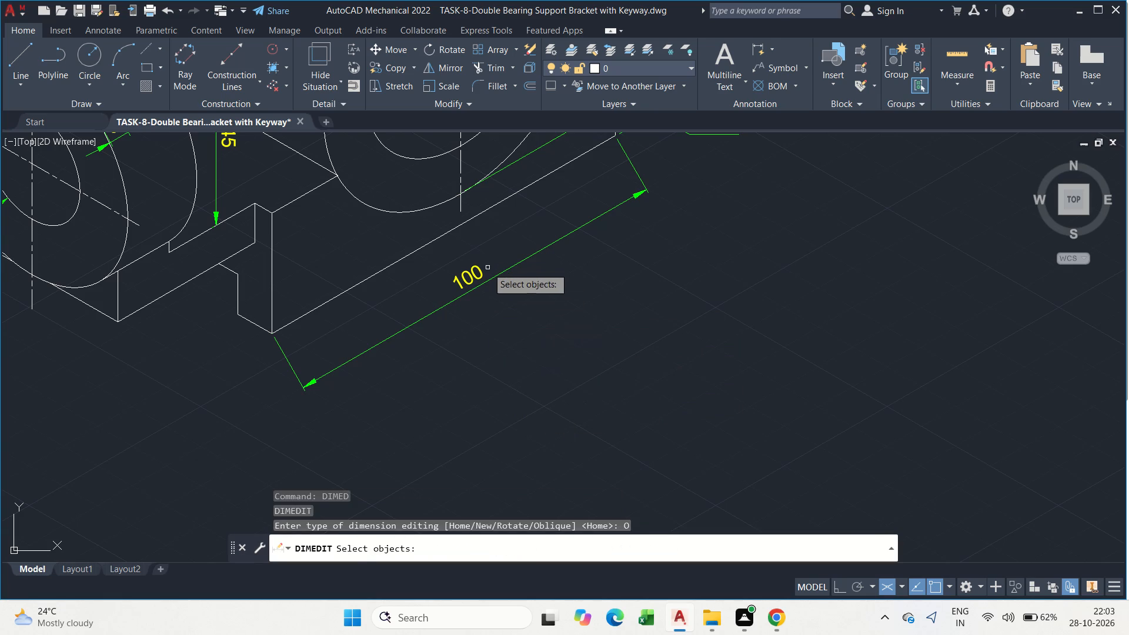
left_click(485, 272)
left_click(480, 273)
key("space")
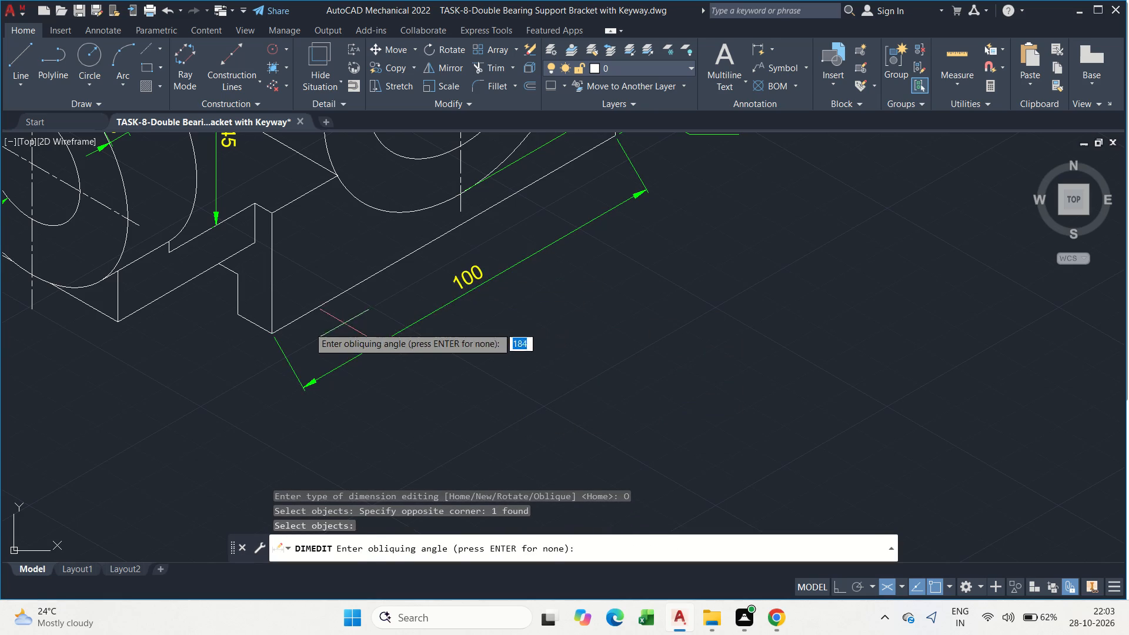
left_click_drag(274, 211, 274, 228)
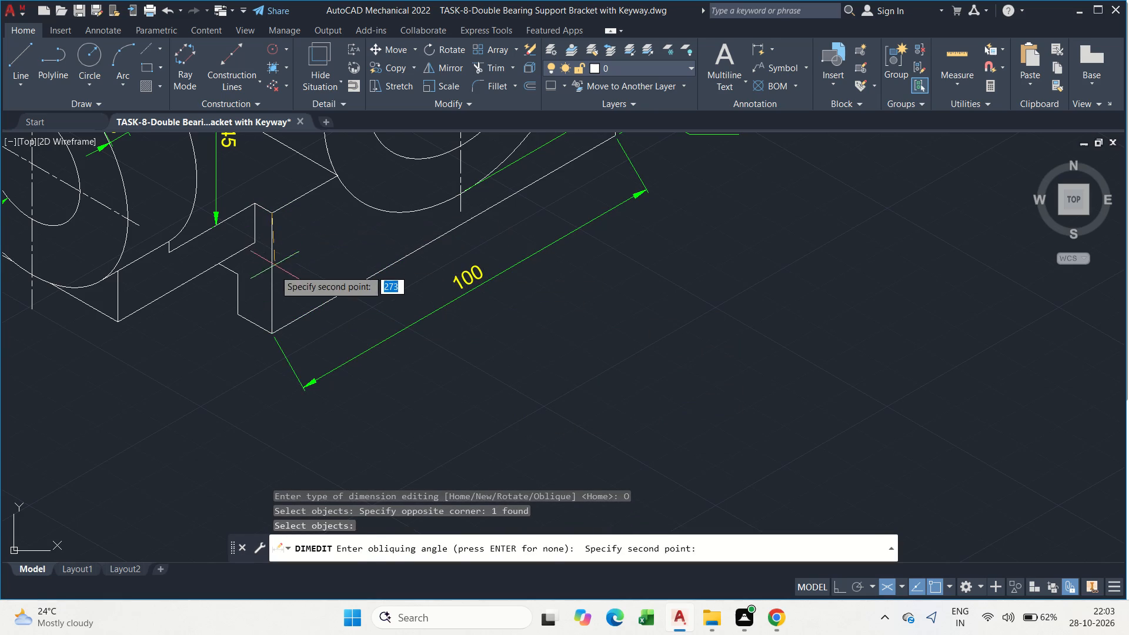
left_click(275, 272)
scroll(544, 278, "down", 1)
middle_click_drag(571, 276, 498, 282)
key("Escape")
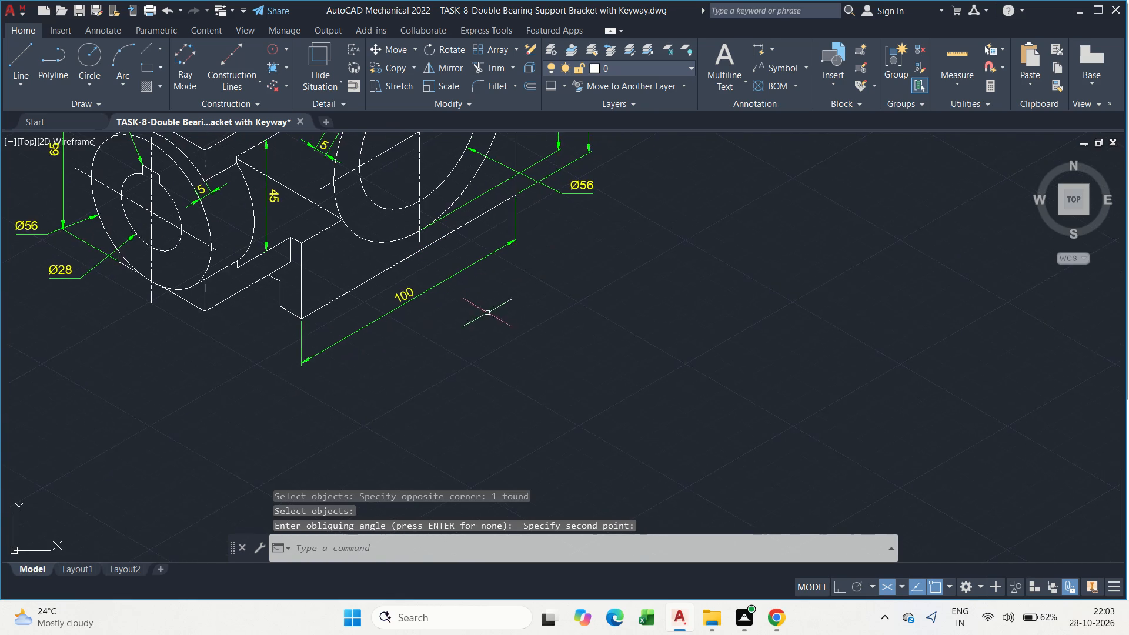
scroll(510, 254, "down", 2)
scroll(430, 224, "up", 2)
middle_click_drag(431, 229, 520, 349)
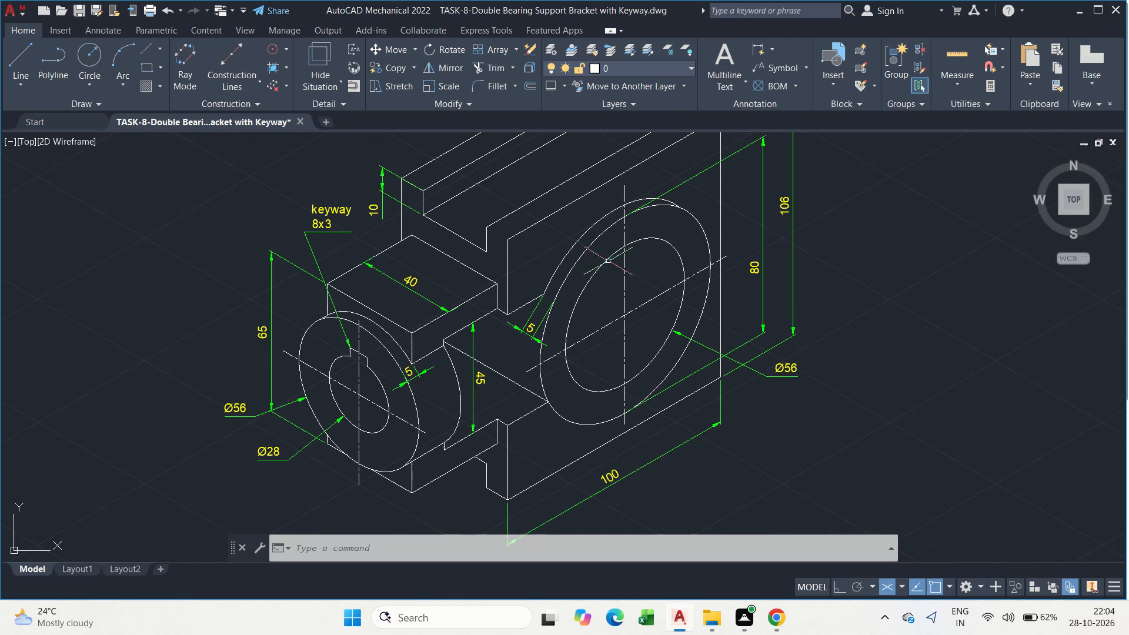
Add an aligned dimension from the upright plate's front vertical edge to the large boss's vertical centreline, overriding its text with 55.
middle_click_drag(625, 203, 610, 255)
scroll(610, 256, "up", 2)
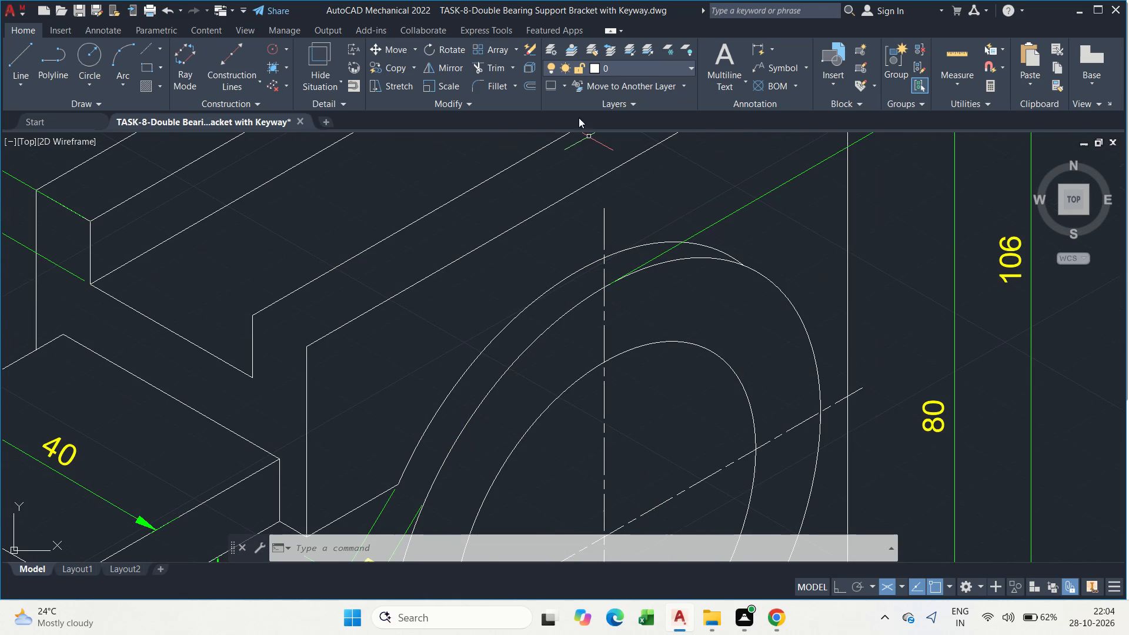
left_click(759, 49)
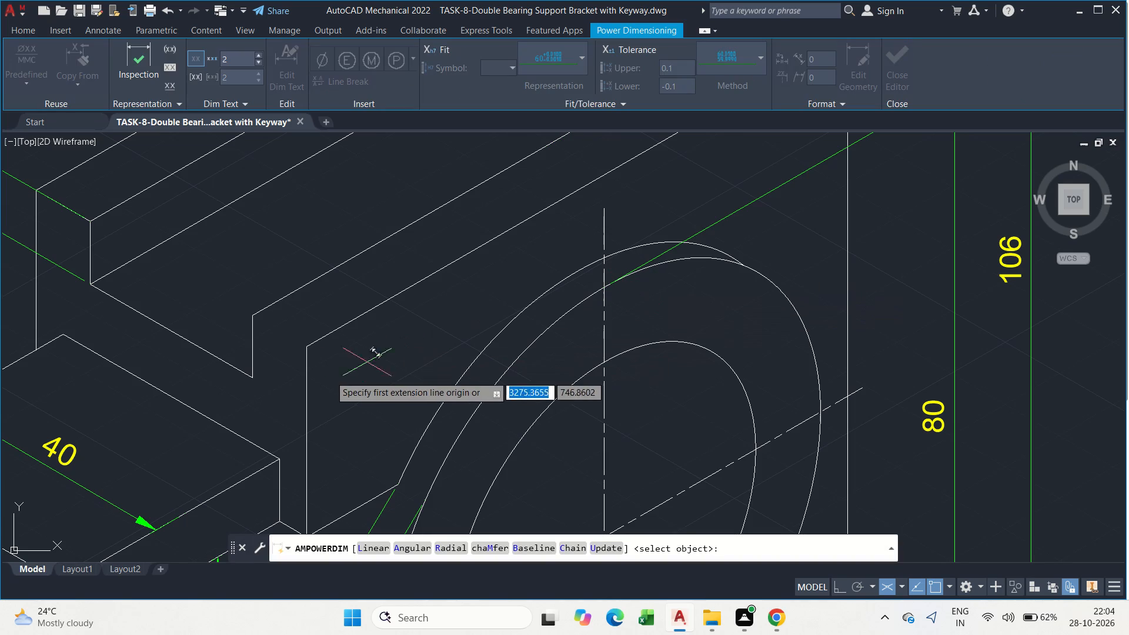
left_click(307, 408)
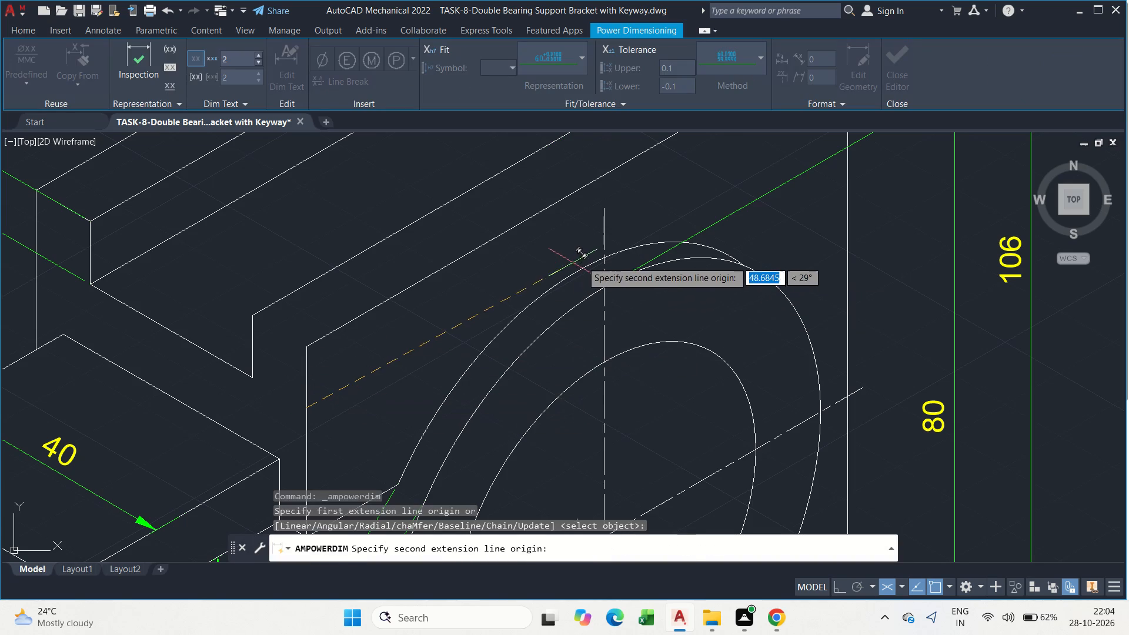
left_click(599, 239)
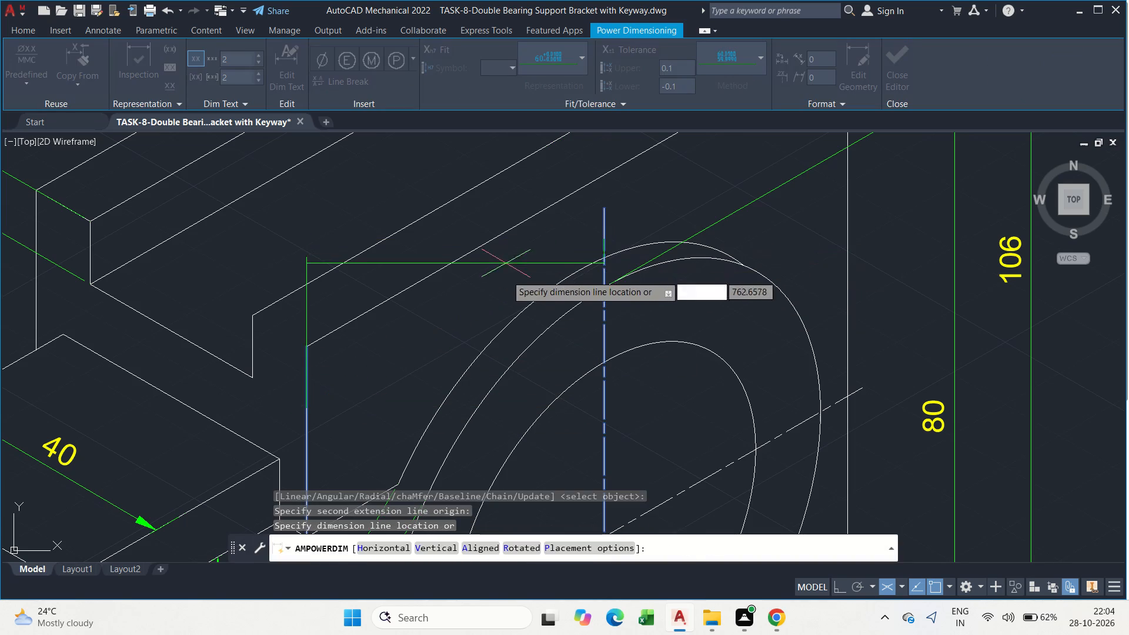
left_click(374, 257)
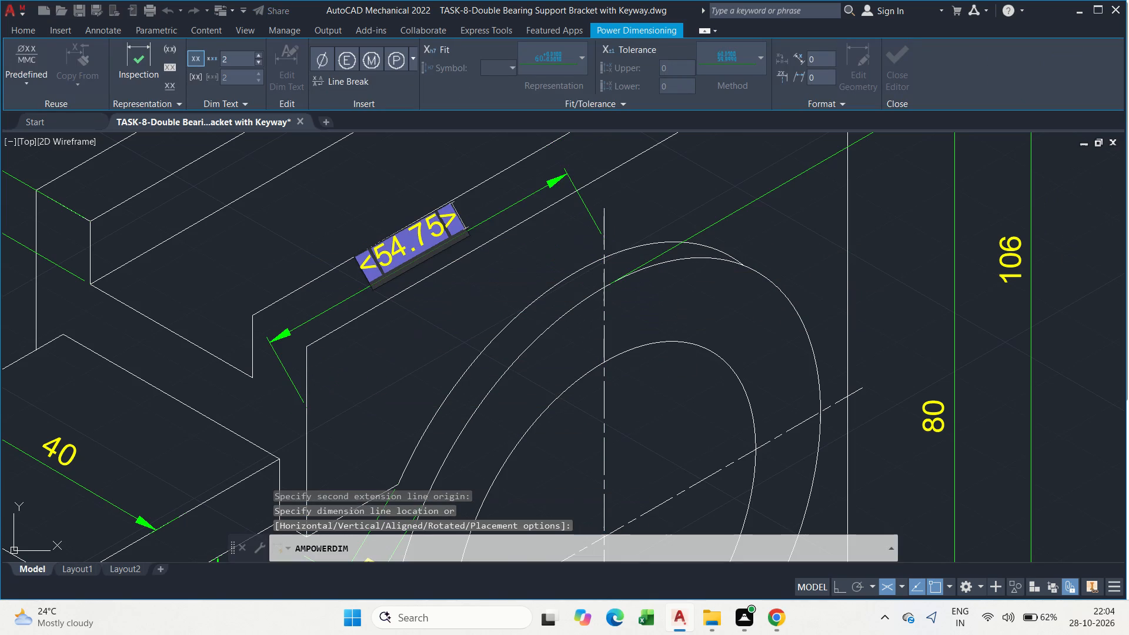
key("BackSpace")
type("55")
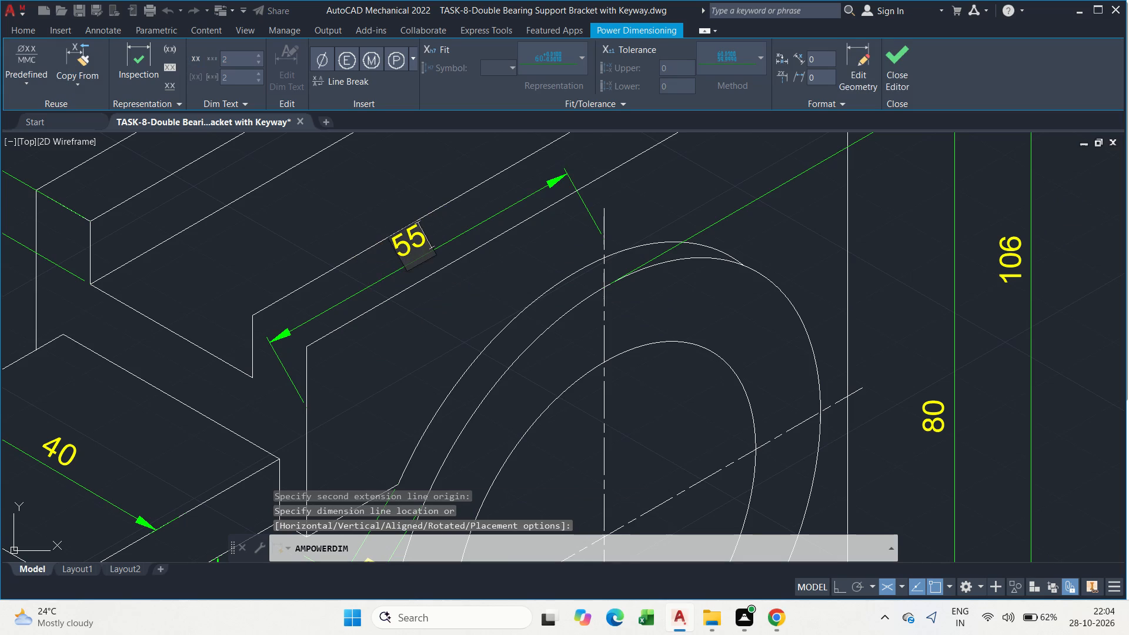
left_click(441, 330)
scroll(512, 280, "down", 2)
scroll(564, 273, "up", 2)
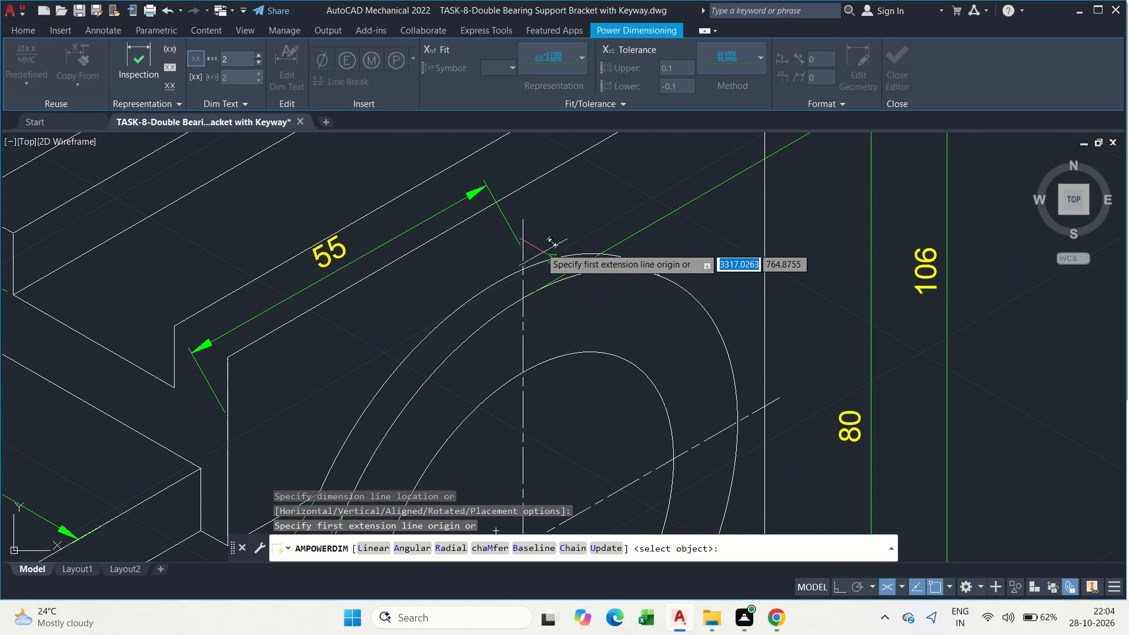
scroll(516, 246, "up", 3)
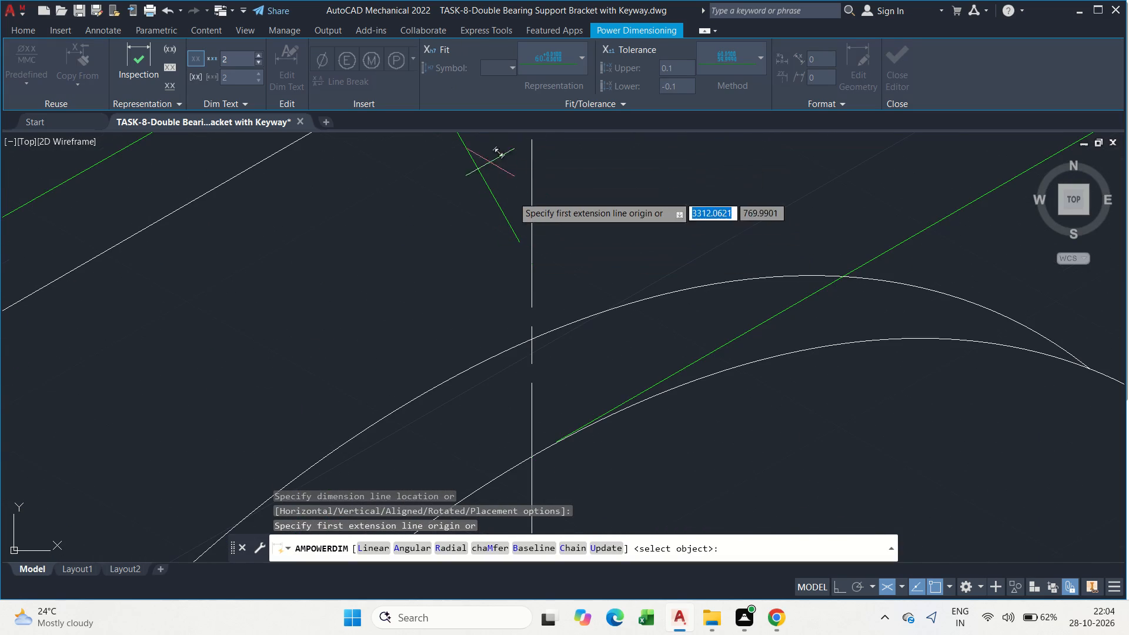
key("Escape")
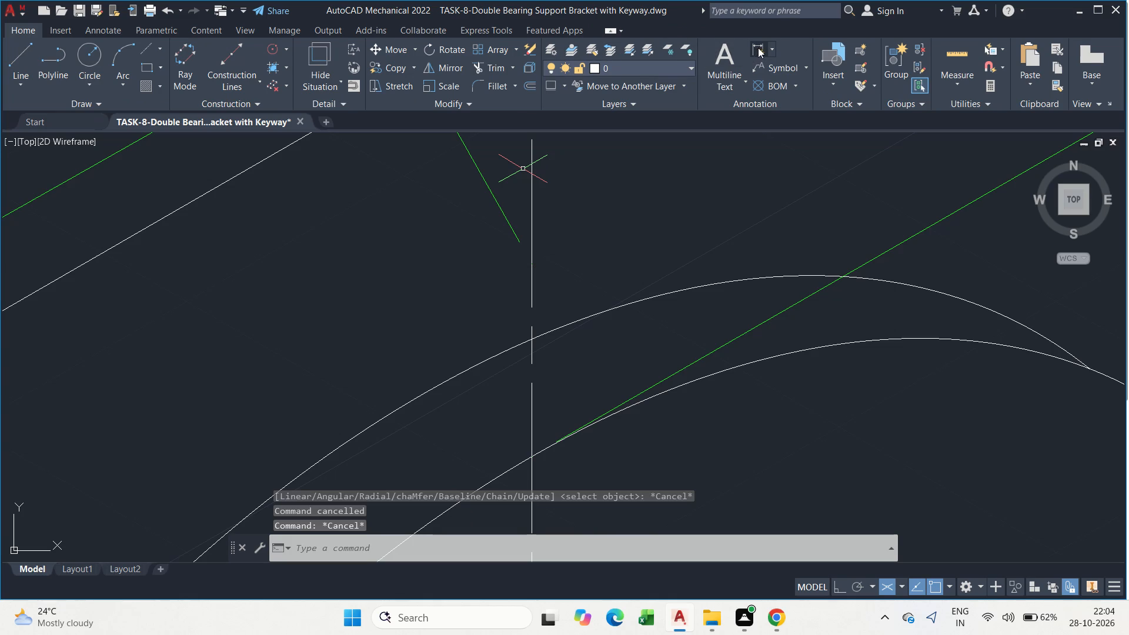
With Ortho on, dimension from the large boss's vertical centreline to the plate's far vertical edge, overriding the text with 50.
left_click(758, 48)
left_click(531, 225)
scroll(531, 225, "down", 2)
middle_click_drag(655, 172, 461, 336)
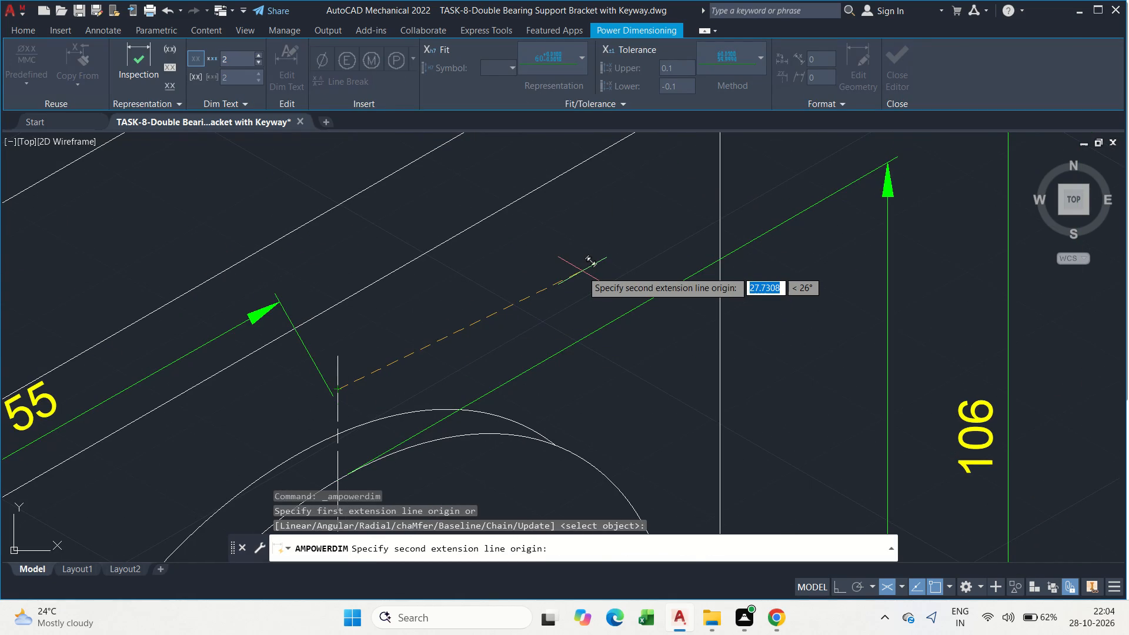
key("F8")
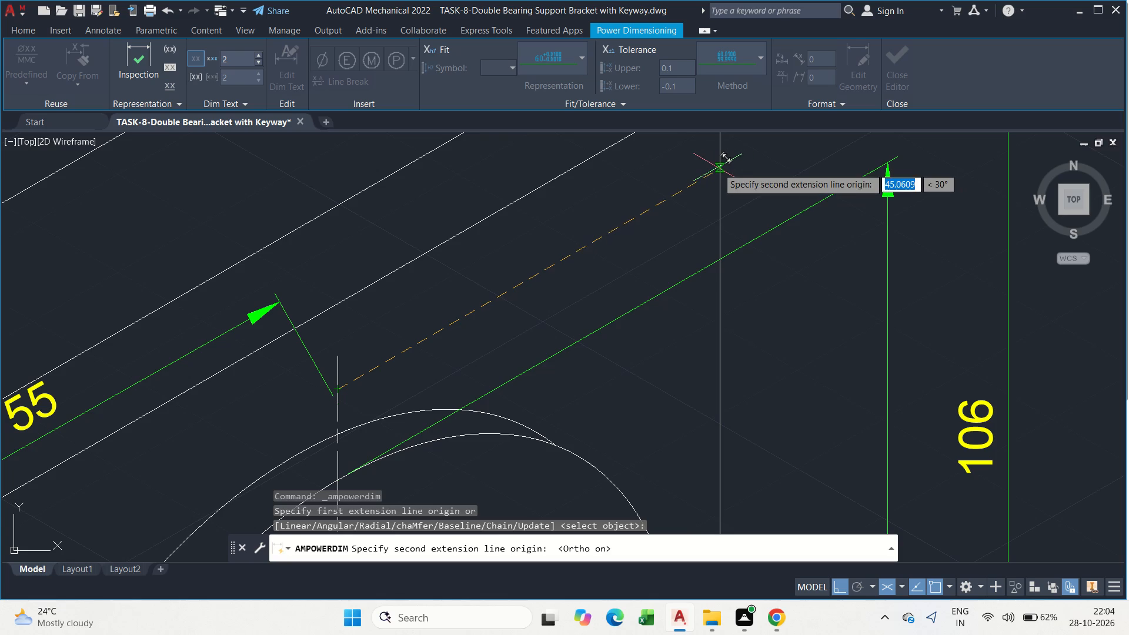
left_click(717, 168)
middle_click_drag(618, 179, 700, 260)
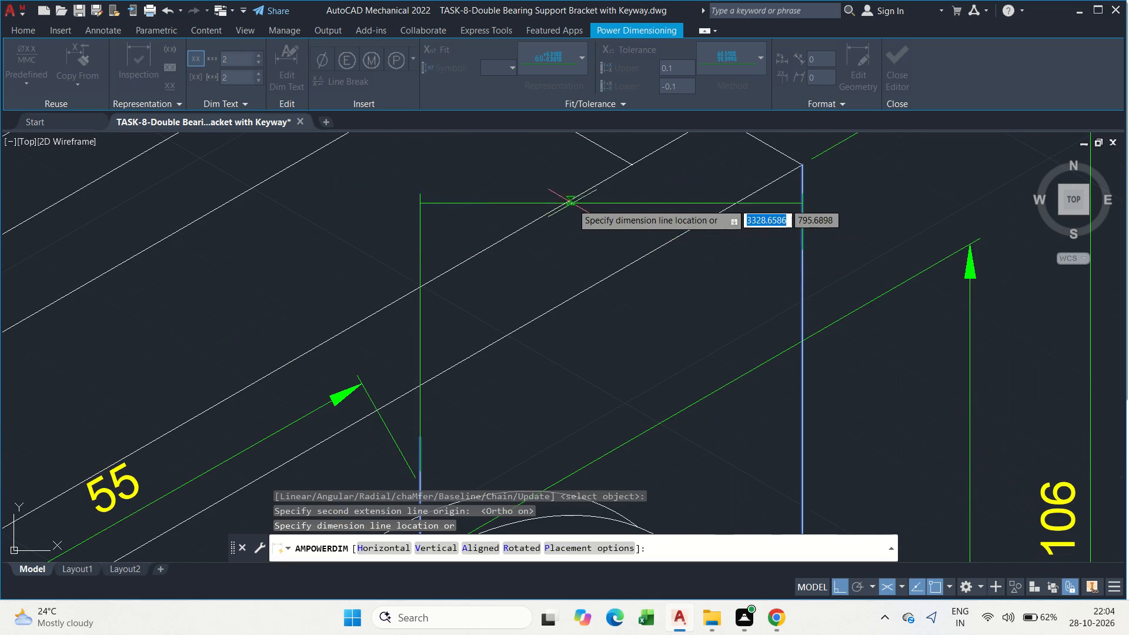
left_click(427, 219)
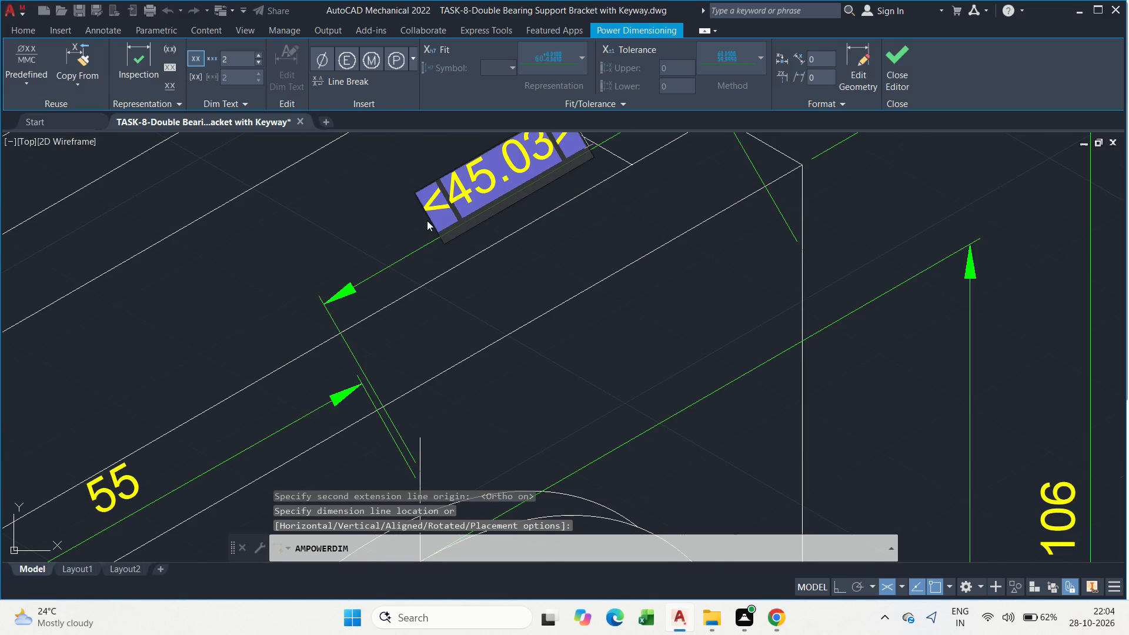
key("BackSpace")
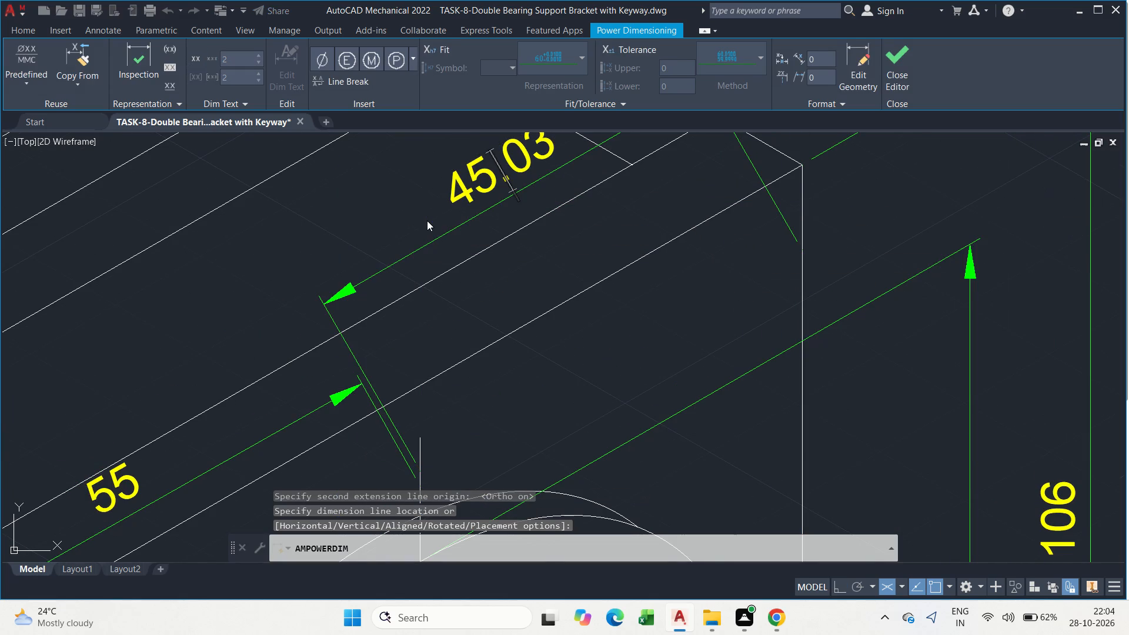
type("55")
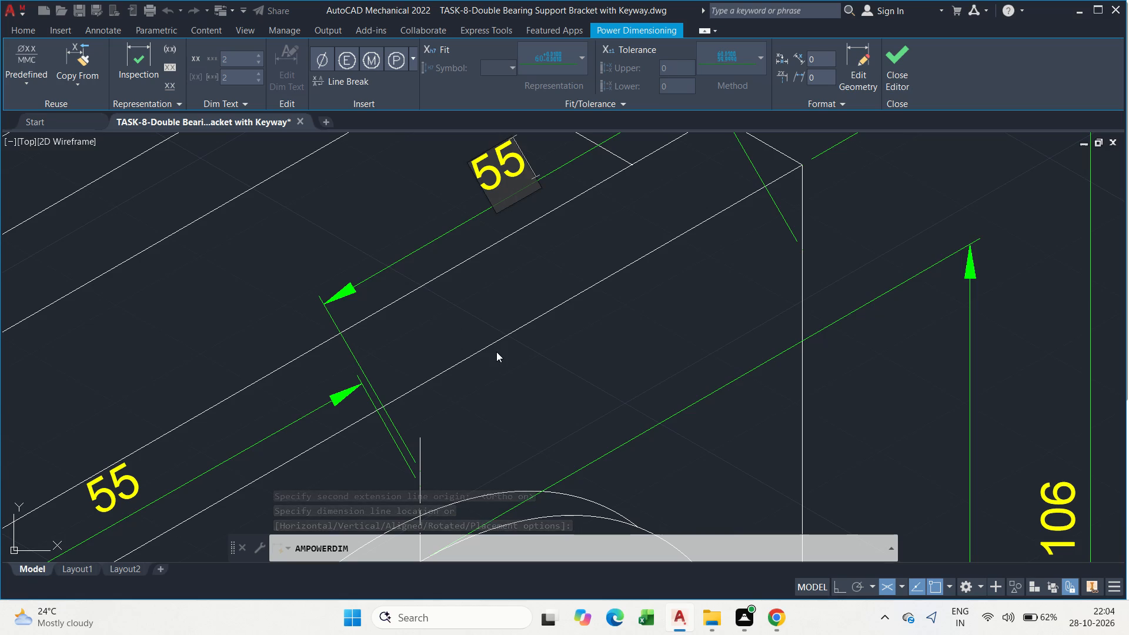
key("BackSpace")
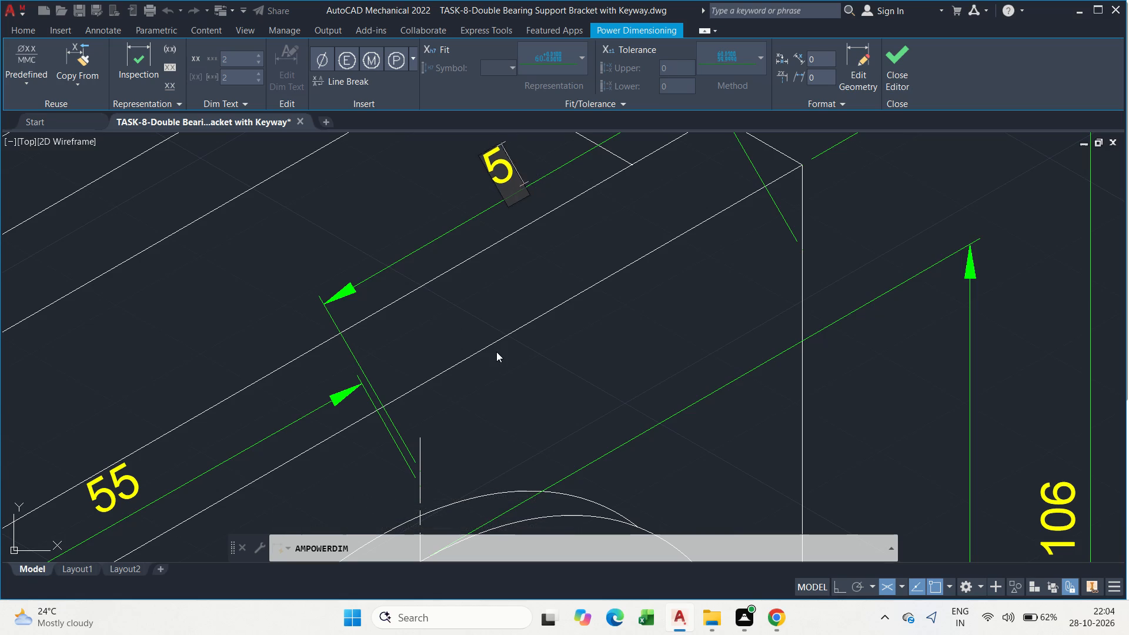
key("BackSpace")
type("50")
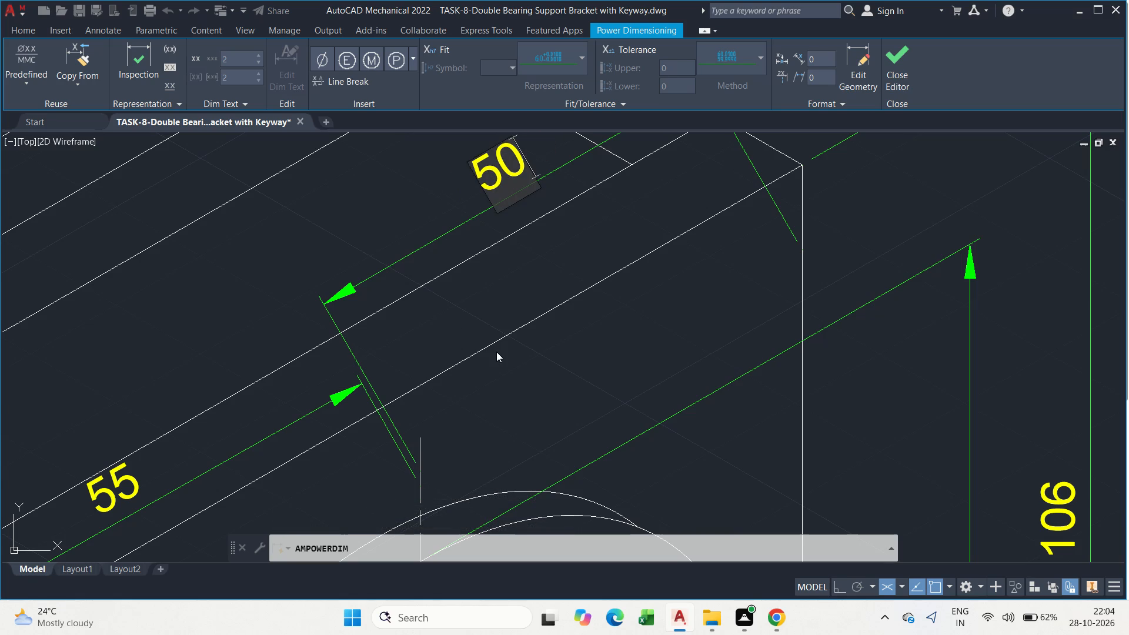
left_click(630, 442)
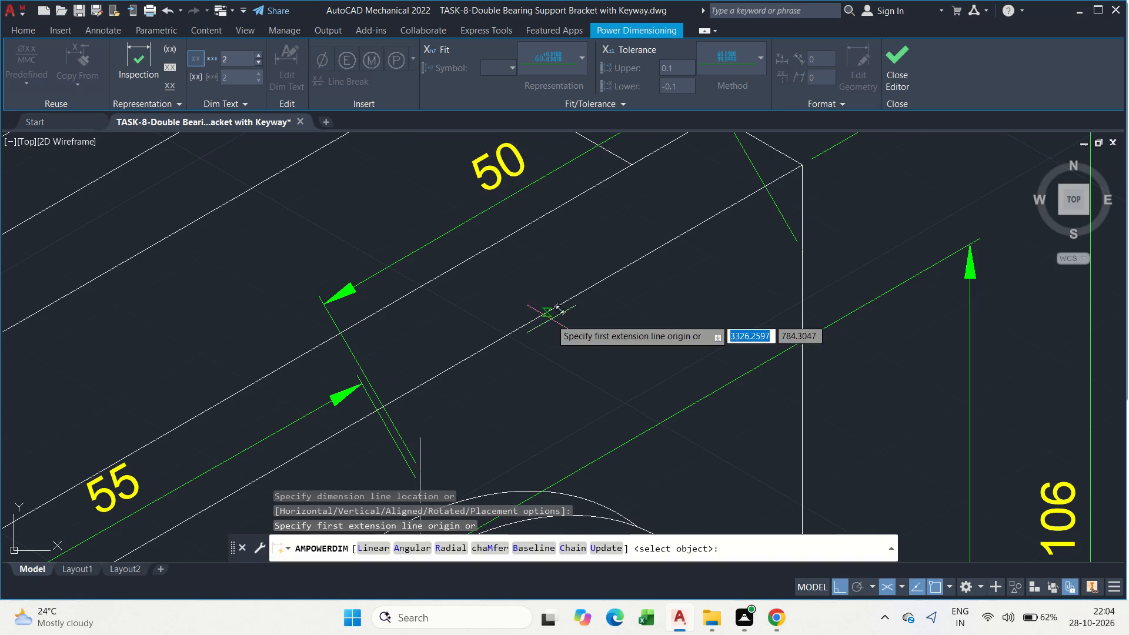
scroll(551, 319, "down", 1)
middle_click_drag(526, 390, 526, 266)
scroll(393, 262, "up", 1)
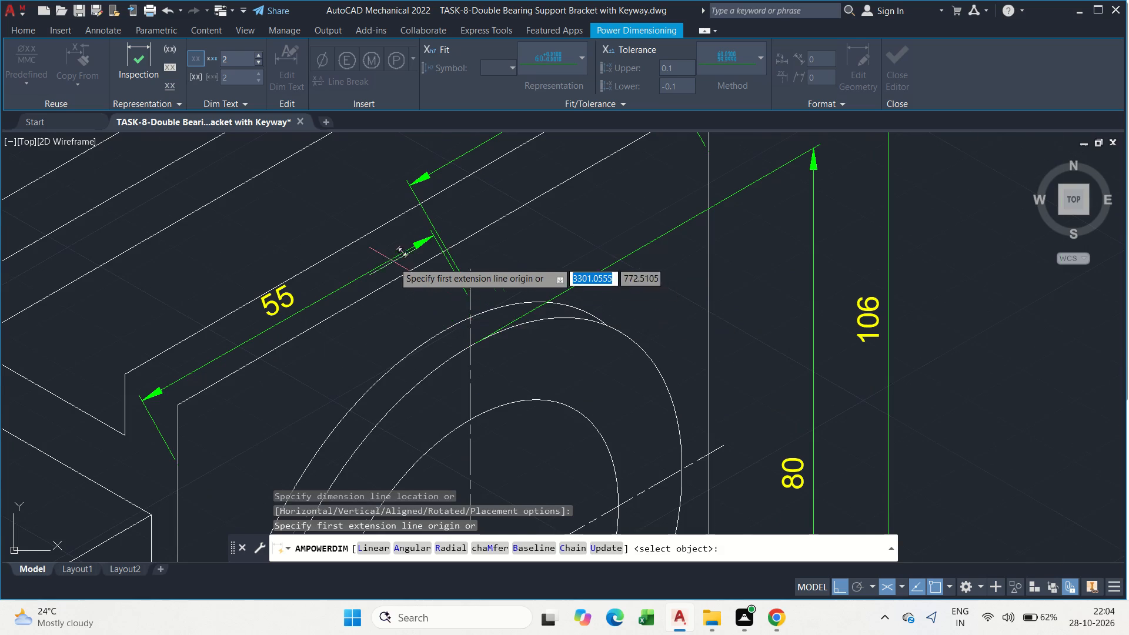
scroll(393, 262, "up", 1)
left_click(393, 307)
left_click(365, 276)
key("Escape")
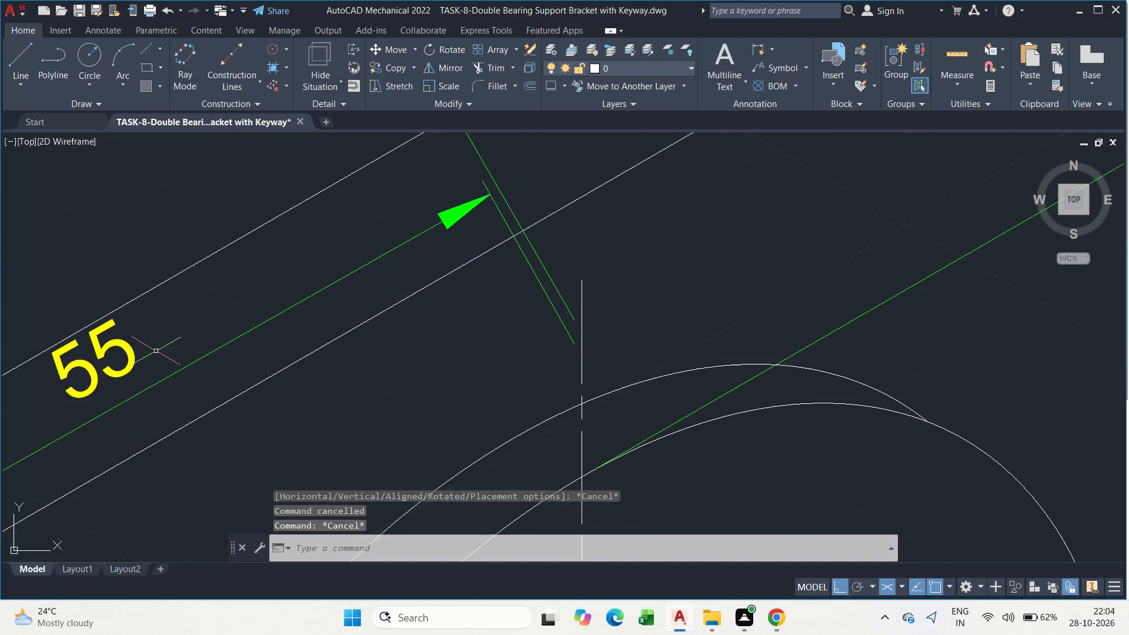
Change the text of the 55 dimension between the plate's vertical edge and the boss centreline to 50.
double_click(141, 352)
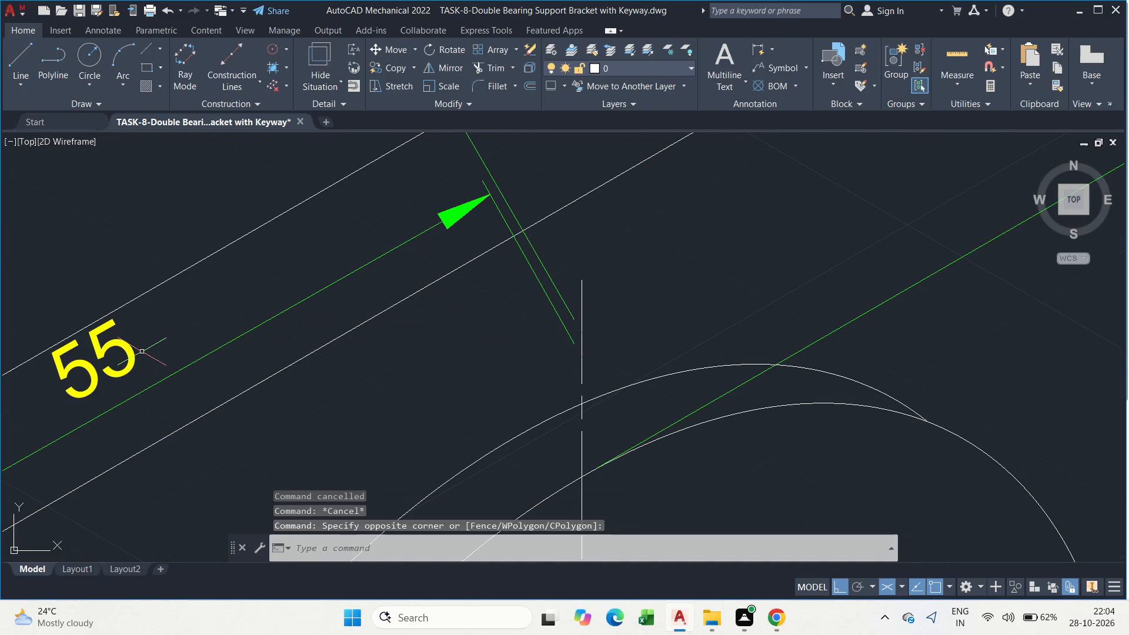
left_click(143, 349)
middle_click_drag(69, 362, 629, 159)
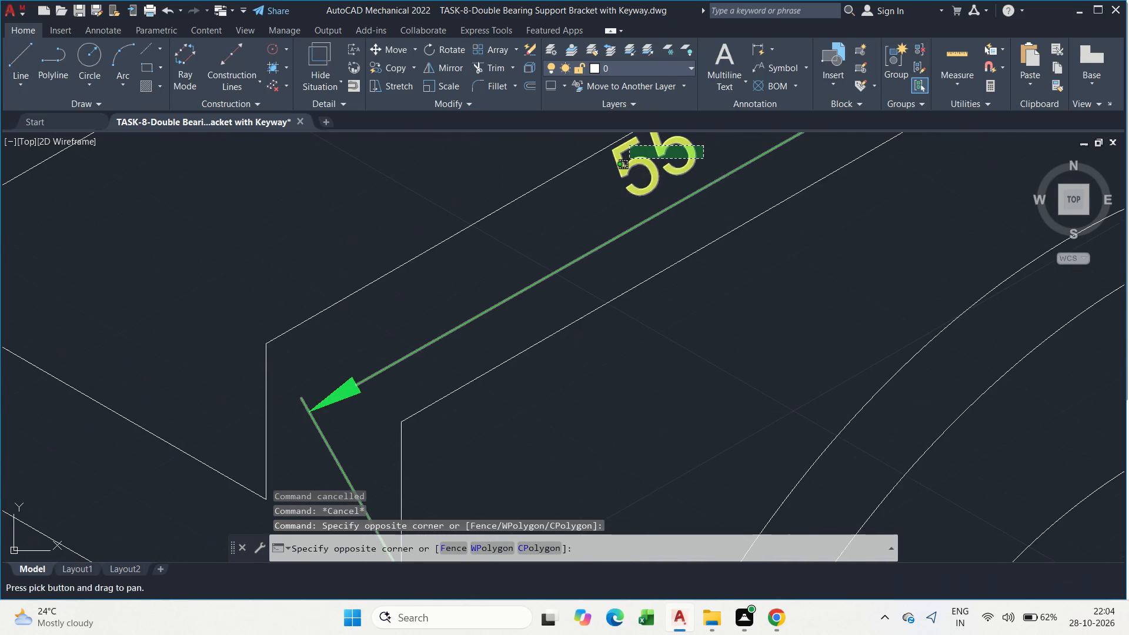
left_click(629, 159)
middle_click_drag(671, 218, 597, 325)
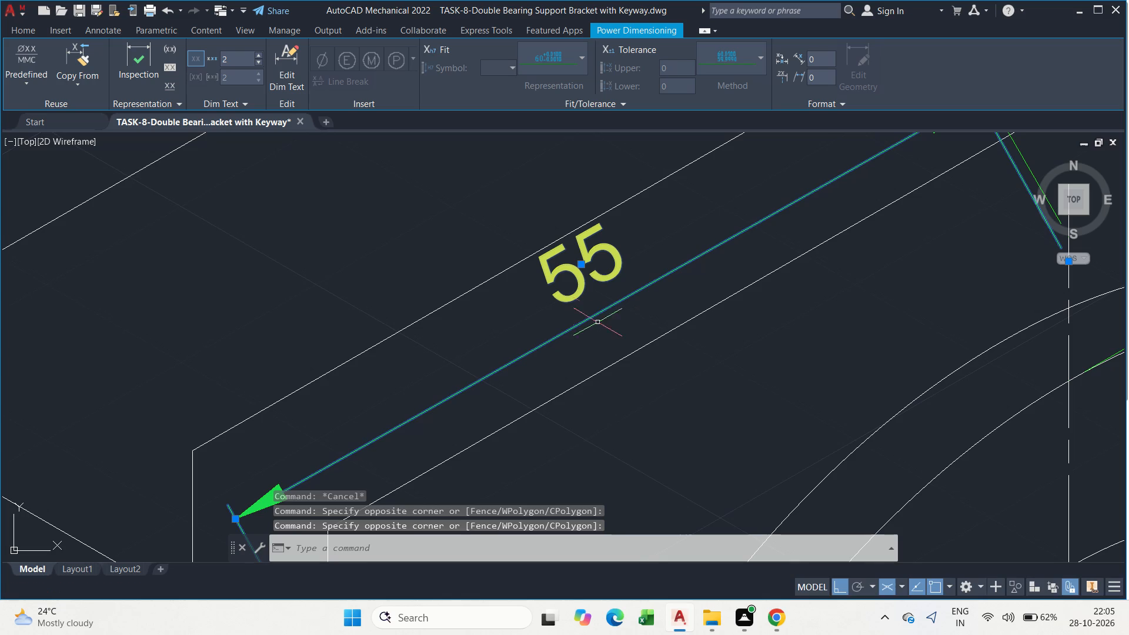
double_click(586, 249)
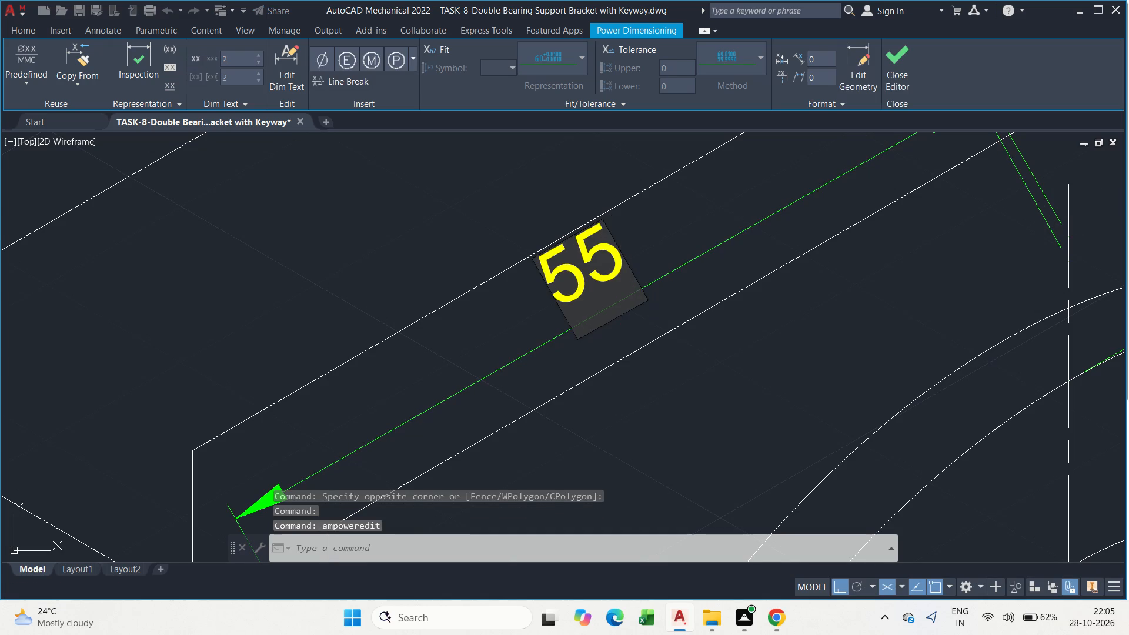
key("BackSpace")
key("0")
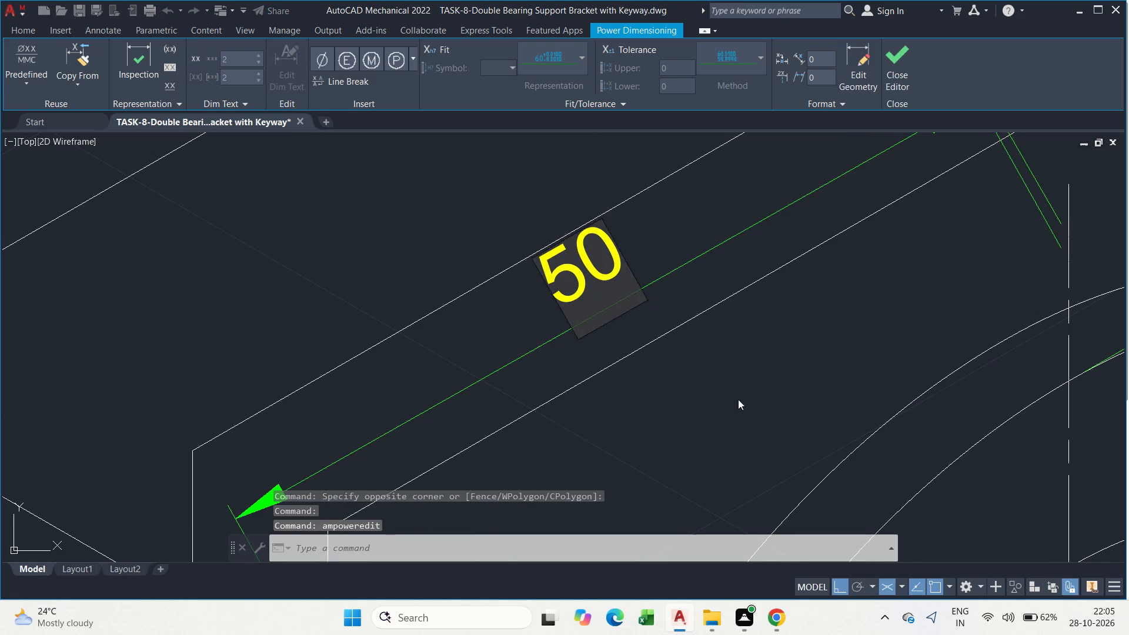
left_click(748, 392)
scroll(646, 334, "down", 3)
middle_click_drag(719, 336, 659, 332)
key("Escape")
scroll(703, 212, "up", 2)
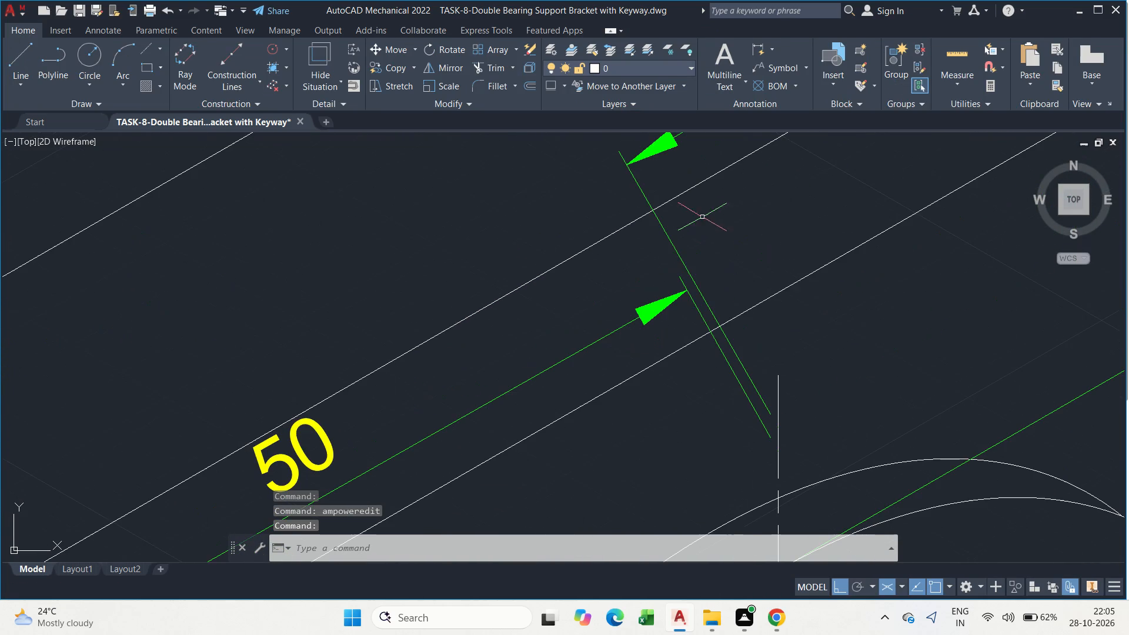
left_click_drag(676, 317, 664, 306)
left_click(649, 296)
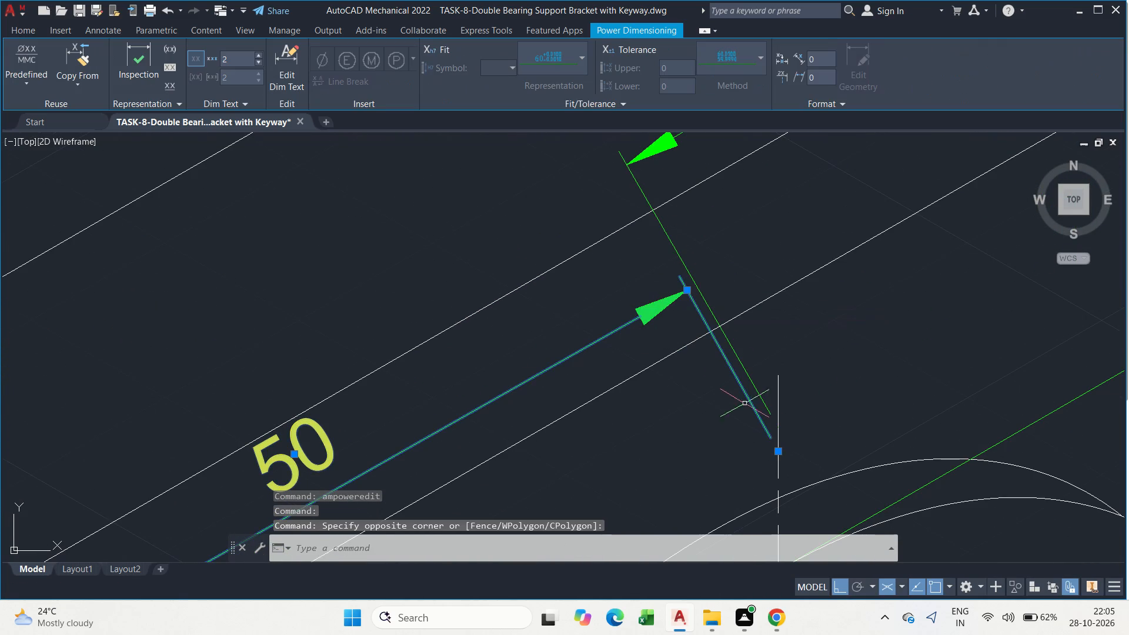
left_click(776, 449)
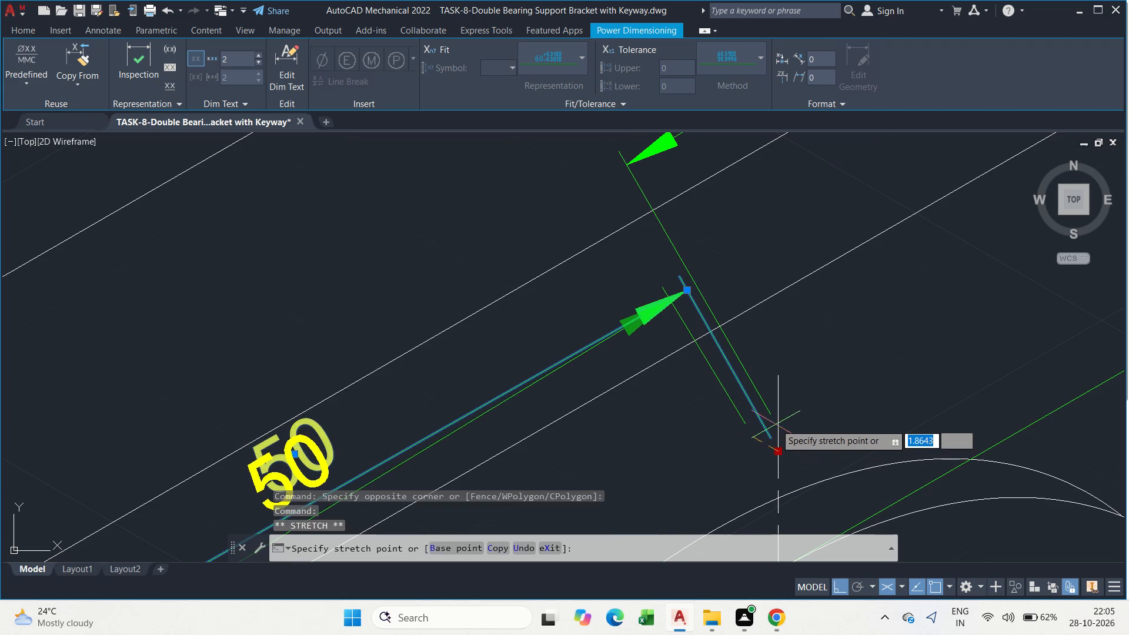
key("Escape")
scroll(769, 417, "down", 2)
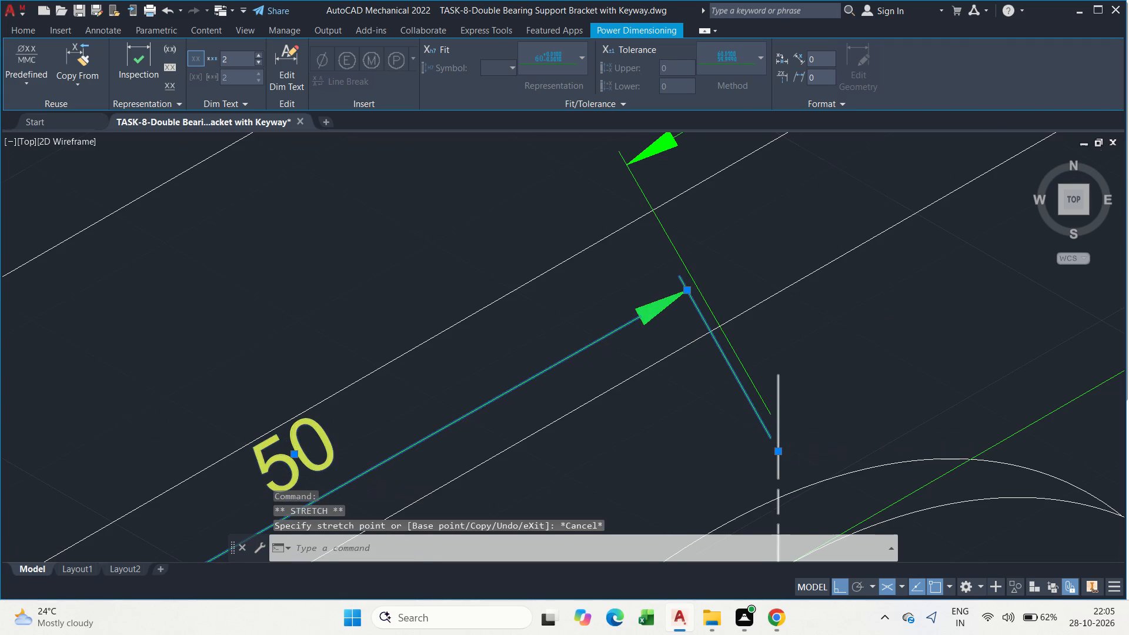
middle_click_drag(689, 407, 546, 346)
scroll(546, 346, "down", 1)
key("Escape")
Start the DIM command.
scroll(623, 330, "up", 1)
middle_click_drag(610, 329, 521, 319)
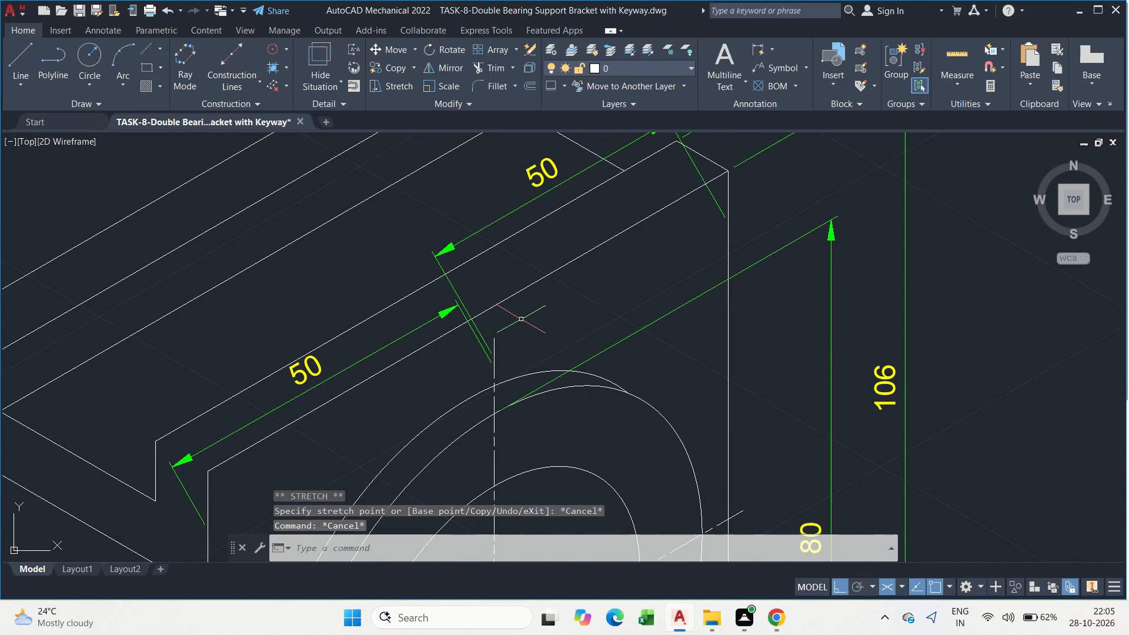
key("o")
key("Escape")
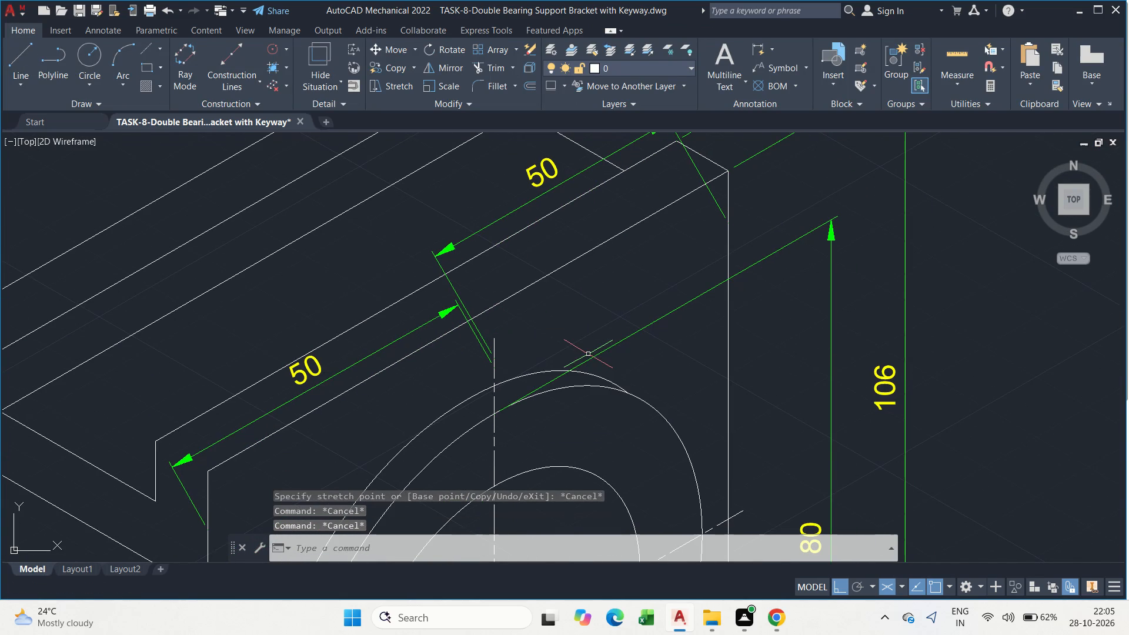
type("dim")
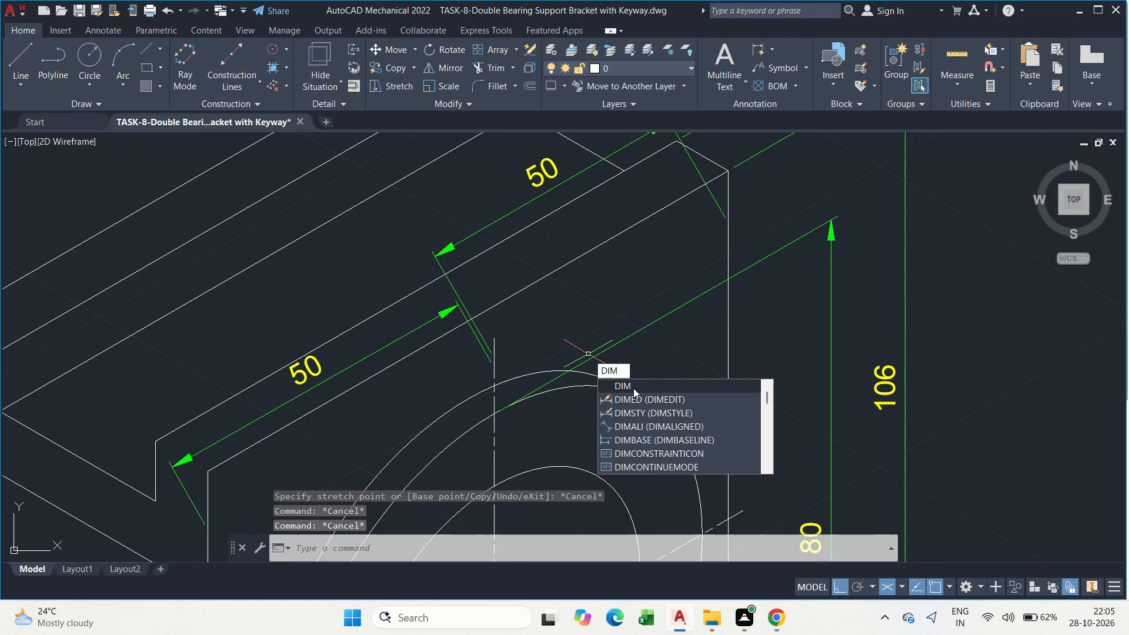
left_click(633, 387)
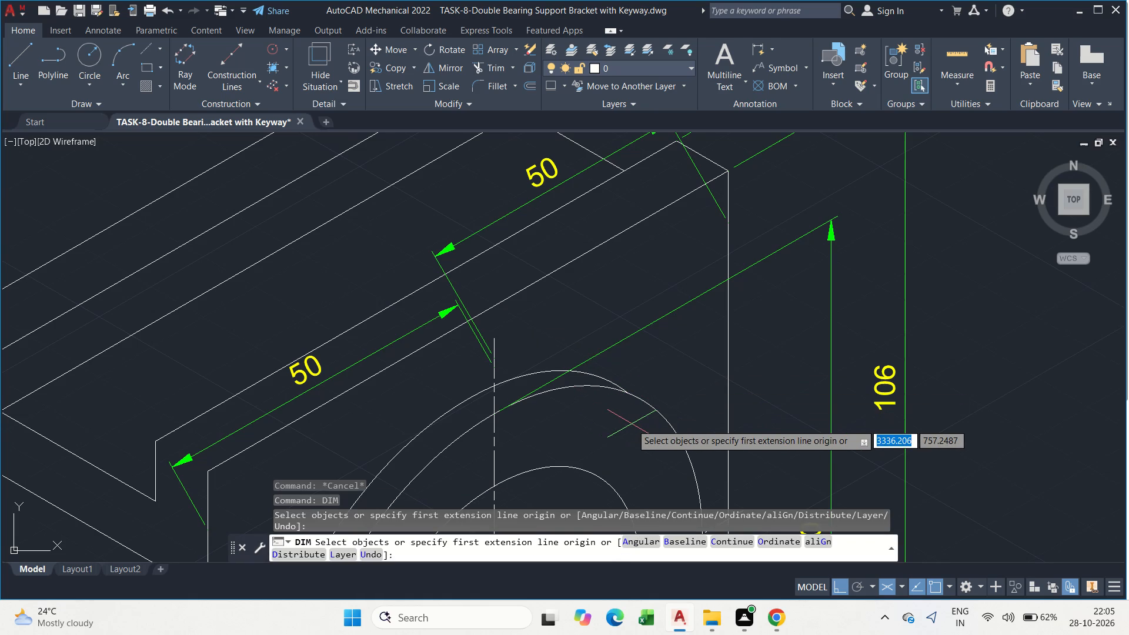
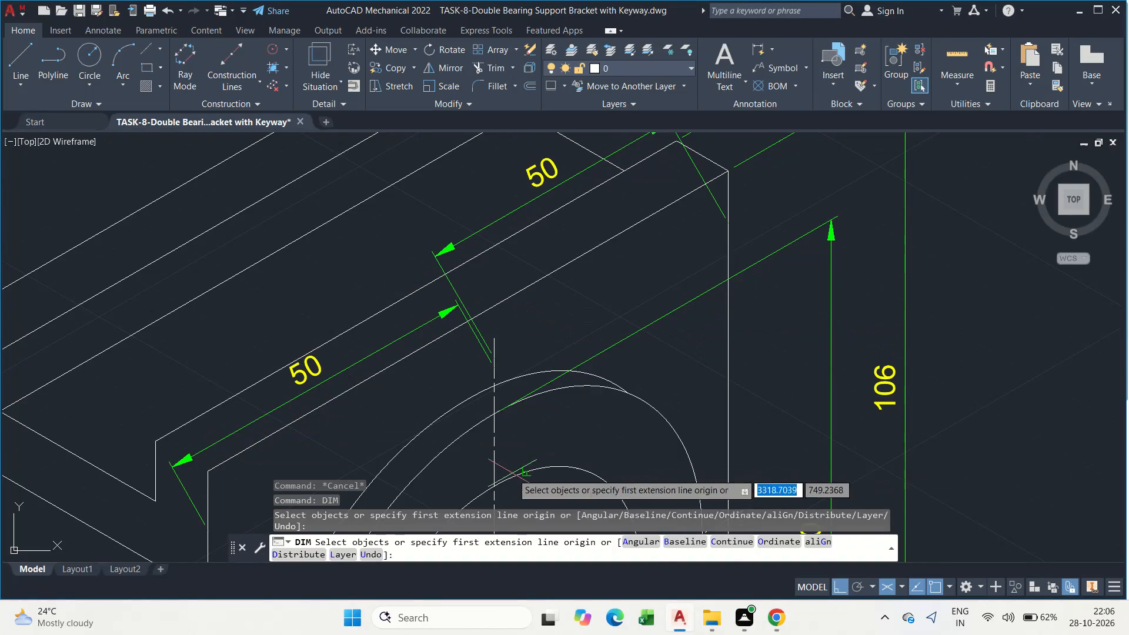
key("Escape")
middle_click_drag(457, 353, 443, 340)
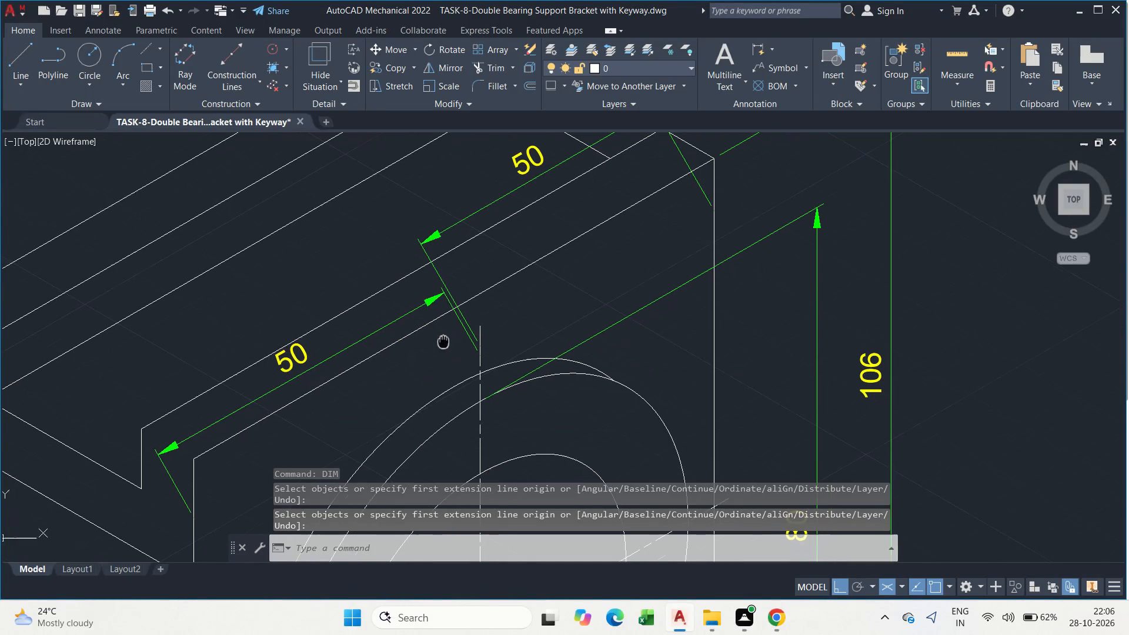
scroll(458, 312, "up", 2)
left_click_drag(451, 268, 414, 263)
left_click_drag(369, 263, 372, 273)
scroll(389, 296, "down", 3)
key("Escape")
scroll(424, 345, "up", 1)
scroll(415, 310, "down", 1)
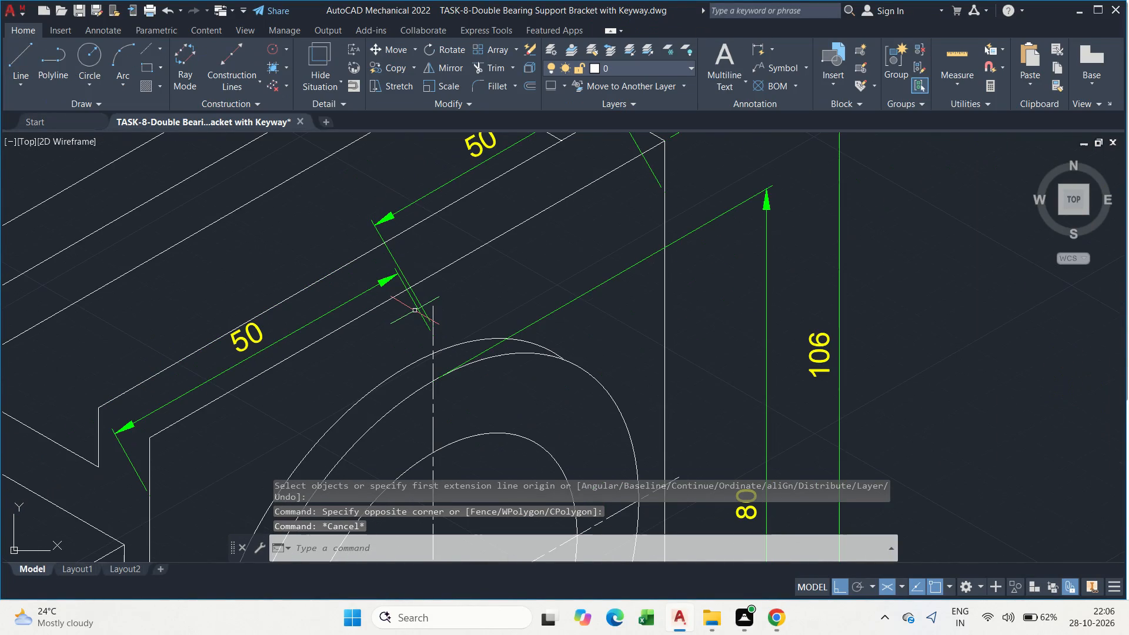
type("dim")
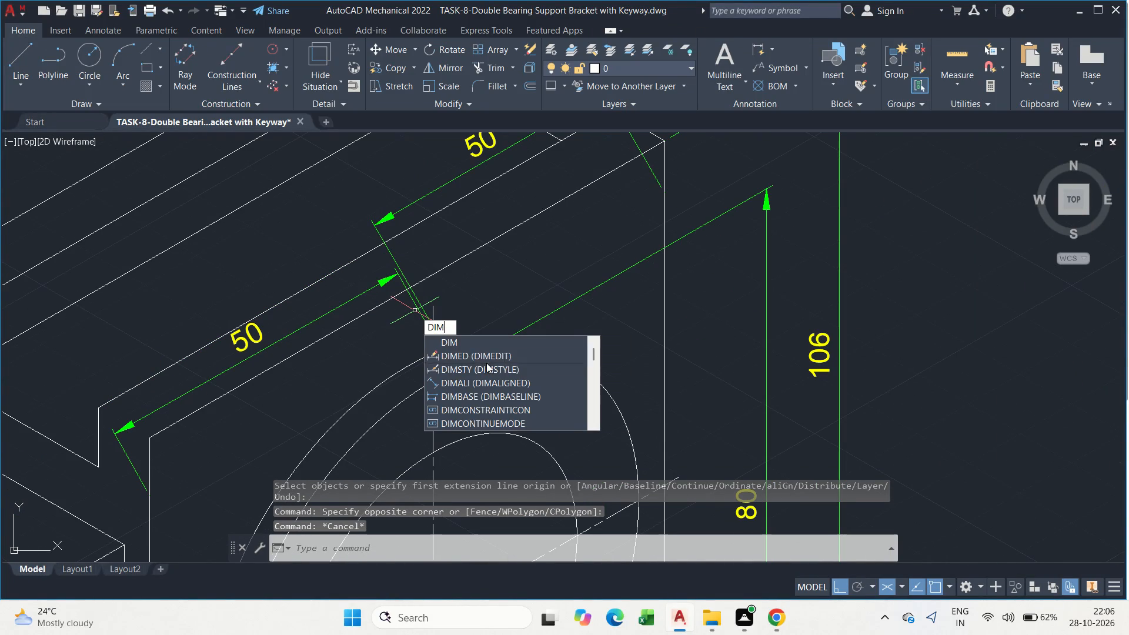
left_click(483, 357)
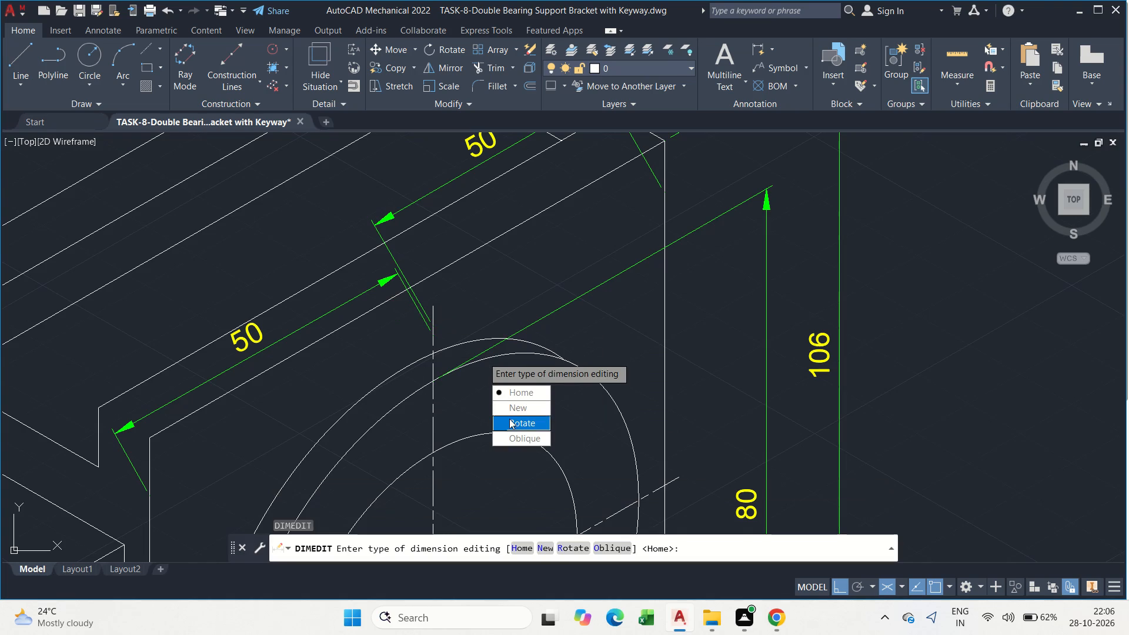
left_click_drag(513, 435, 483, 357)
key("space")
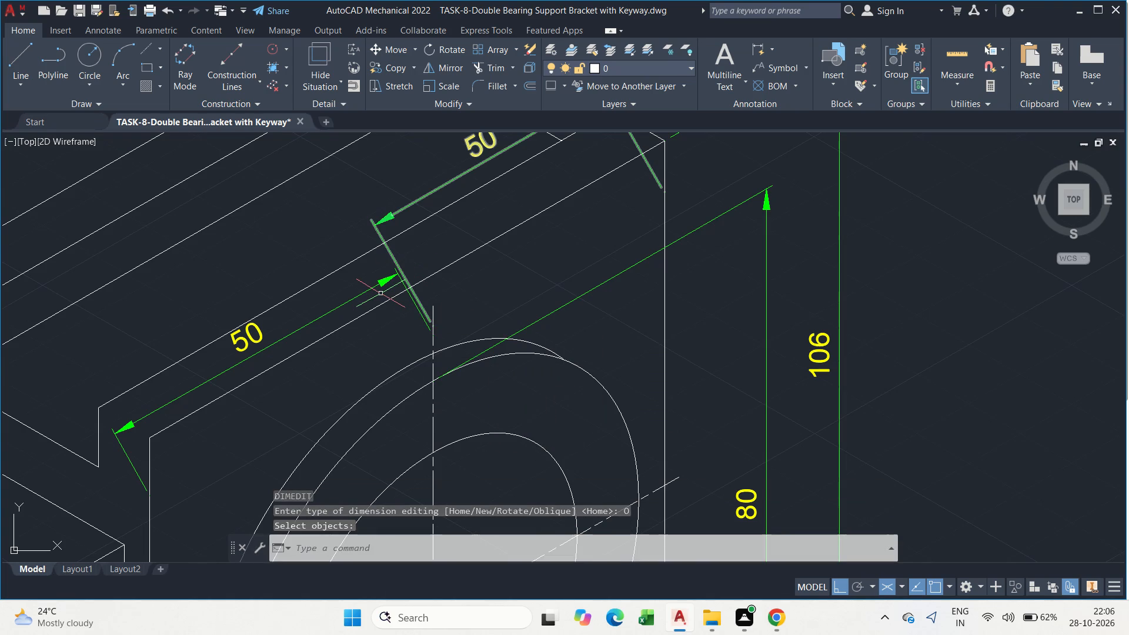
Oblique the two 50 dimensions above the large bore so their extension lines run parallel to the front face's vertical edge.
type("dim")
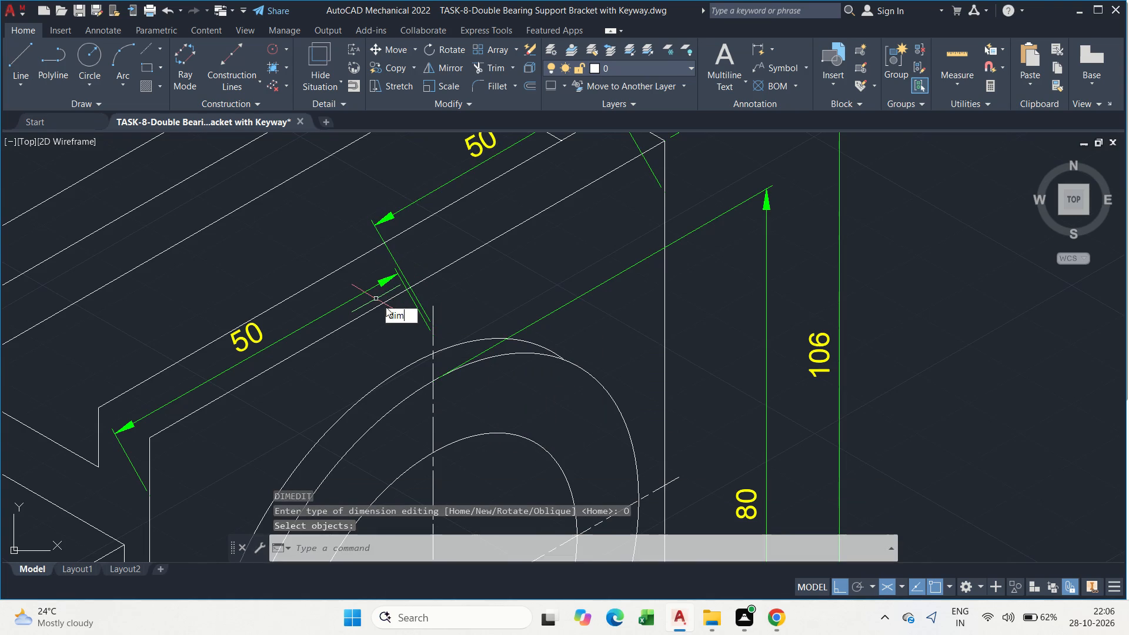
left_click(416, 344)
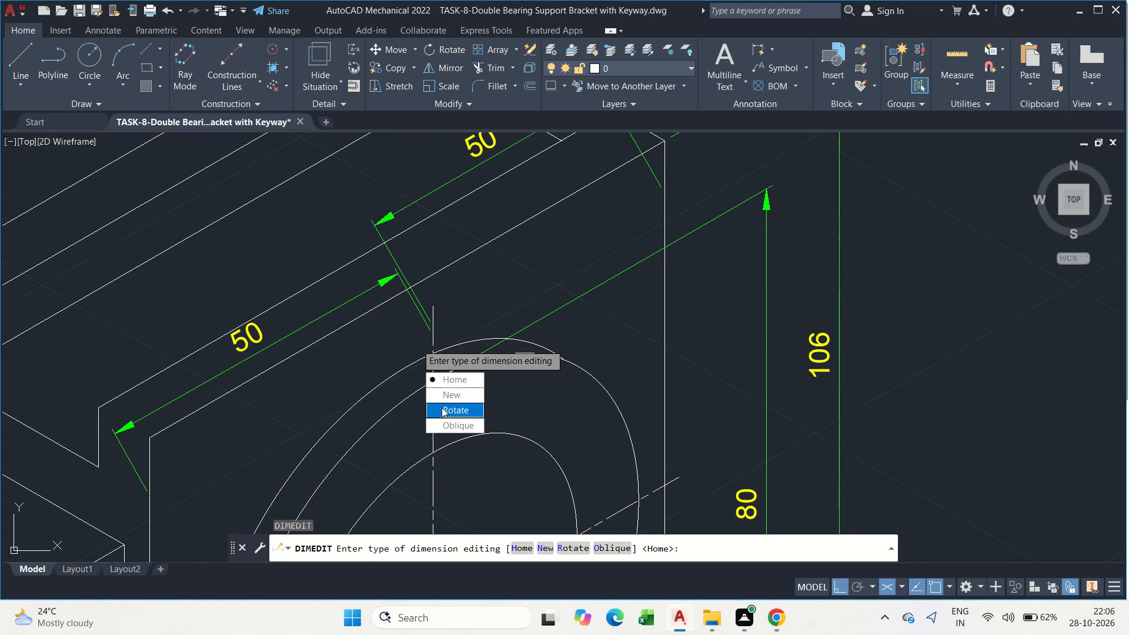
left_click_drag(442, 418, 416, 344)
left_click(389, 299)
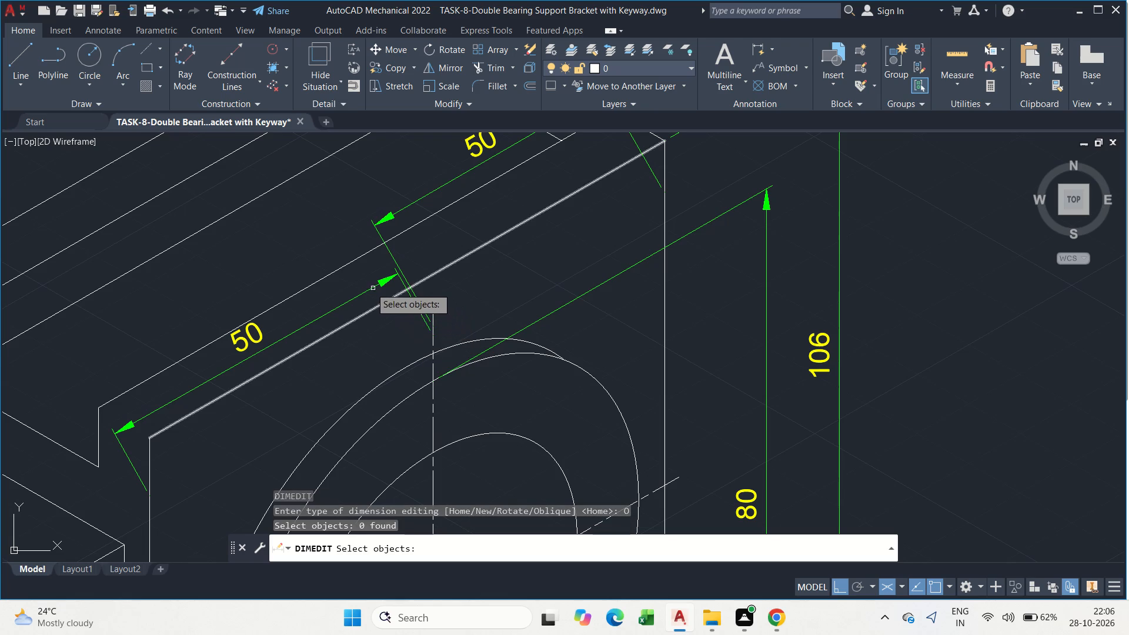
left_click(368, 292)
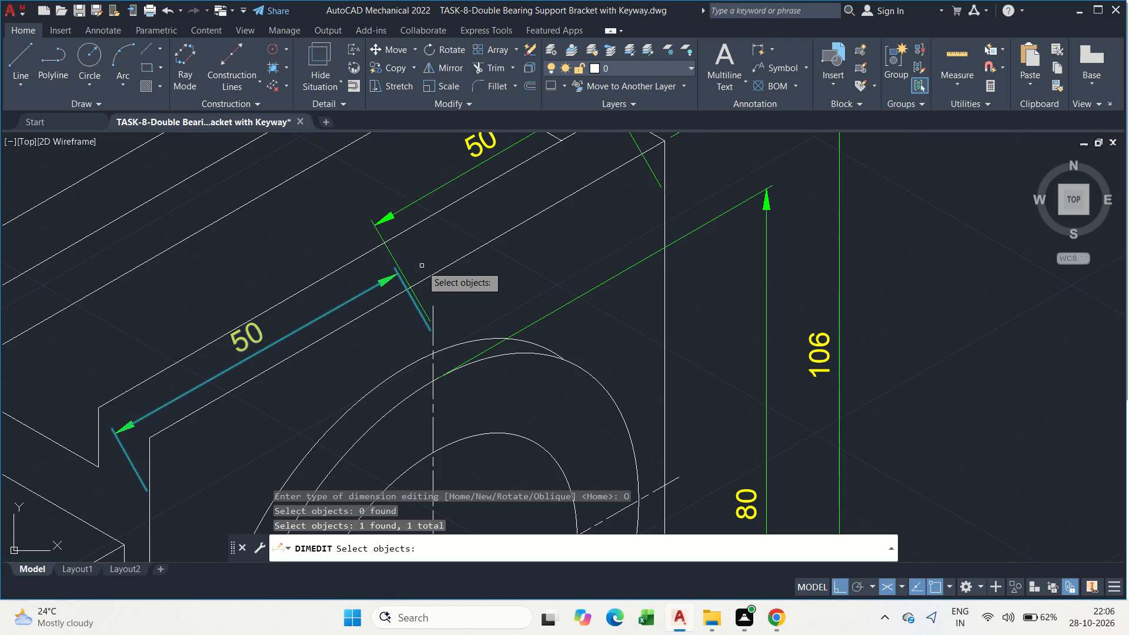
left_click(416, 266)
left_click(381, 256)
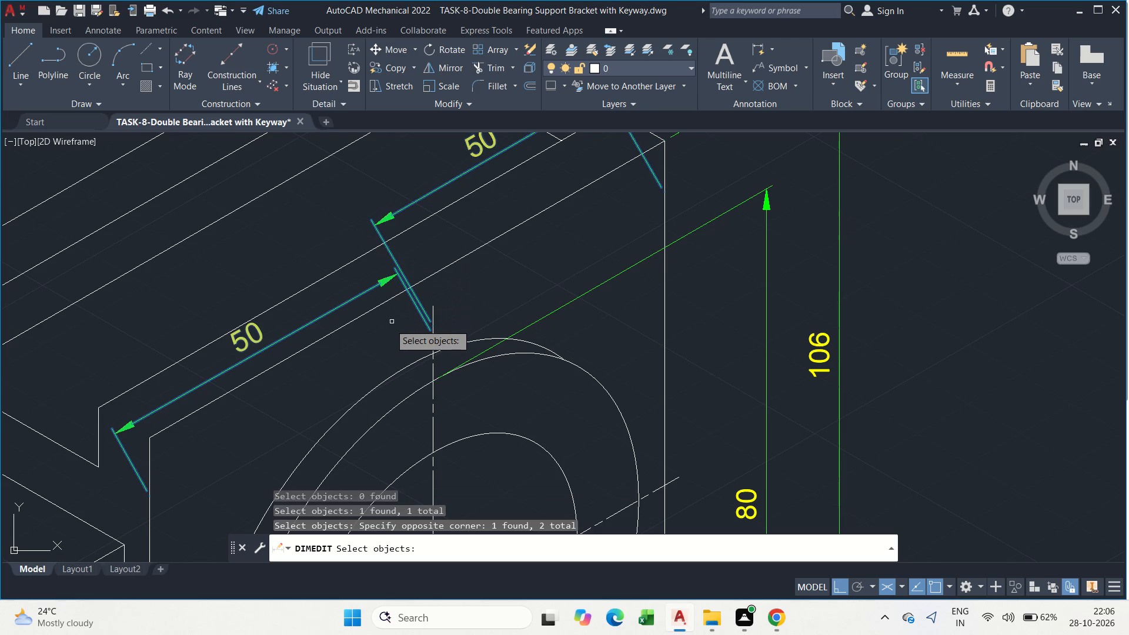
key("space")
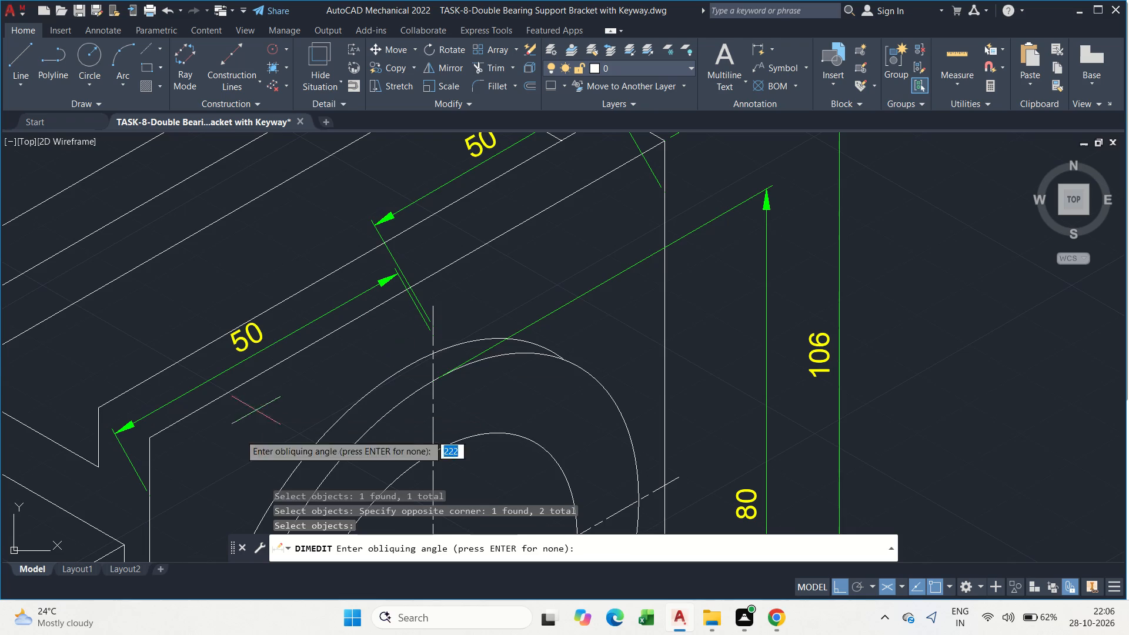
left_click(152, 516)
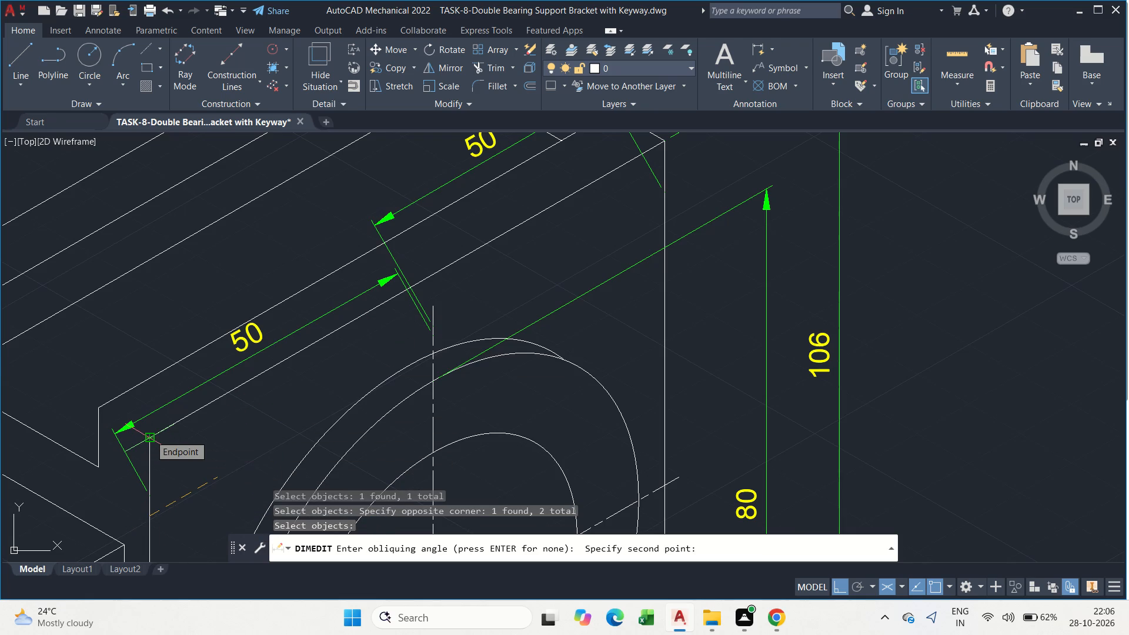
key("F8")
left_click(153, 405)
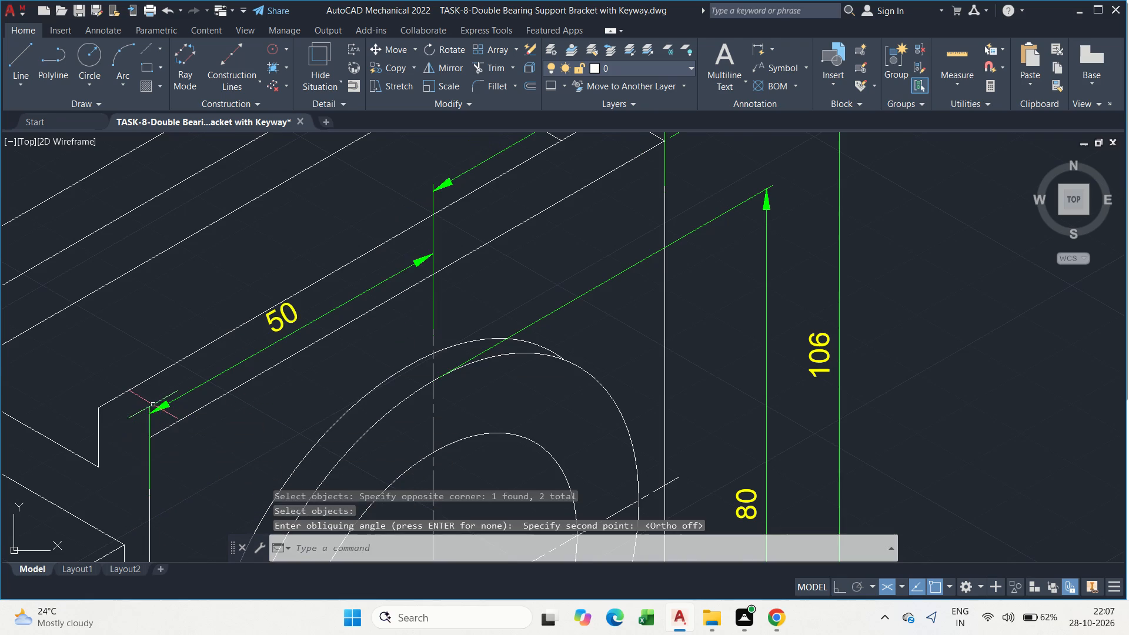
Move the 50 dimension nearest the notch down so its dimension line lies just below the front face's upper edge.
scroll(288, 397, "down", 2)
middle_click_drag(371, 385, 358, 382)
scroll(328, 339, "up", 1)
key("Escape")
left_click(296, 354)
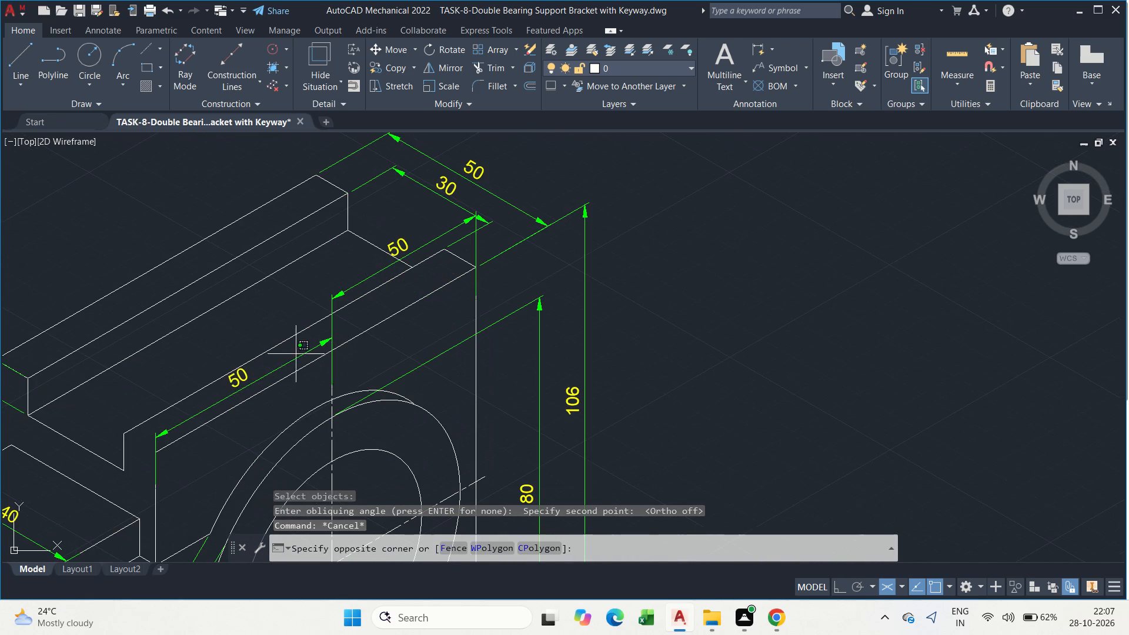
left_click(289, 365)
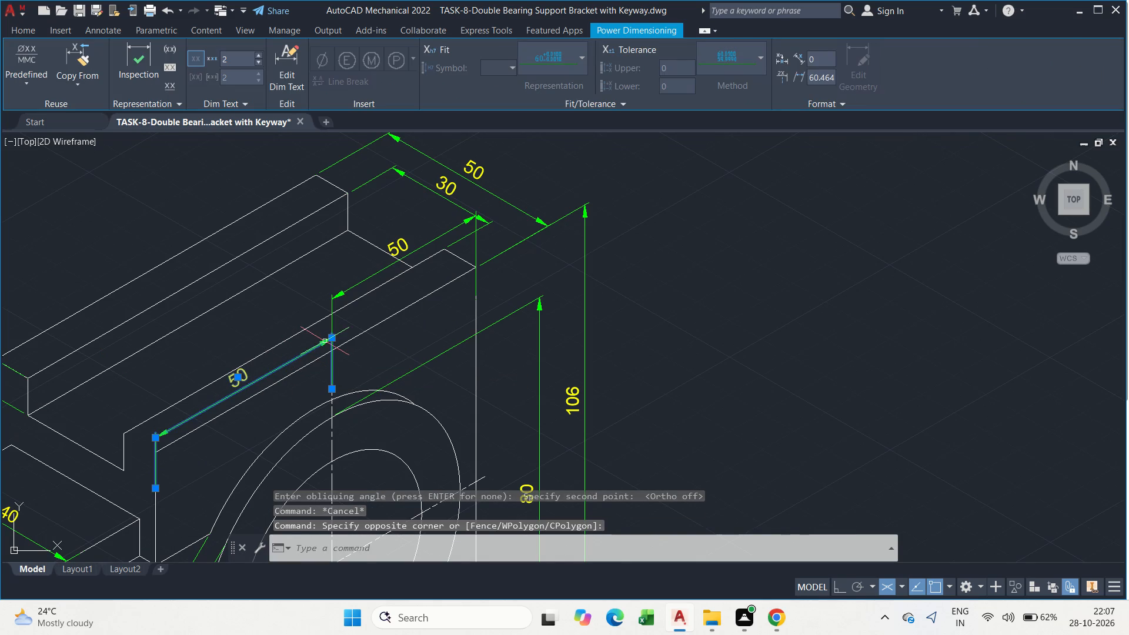
left_click_drag(328, 338, 327, 352)
left_click(322, 376)
key("Escape")
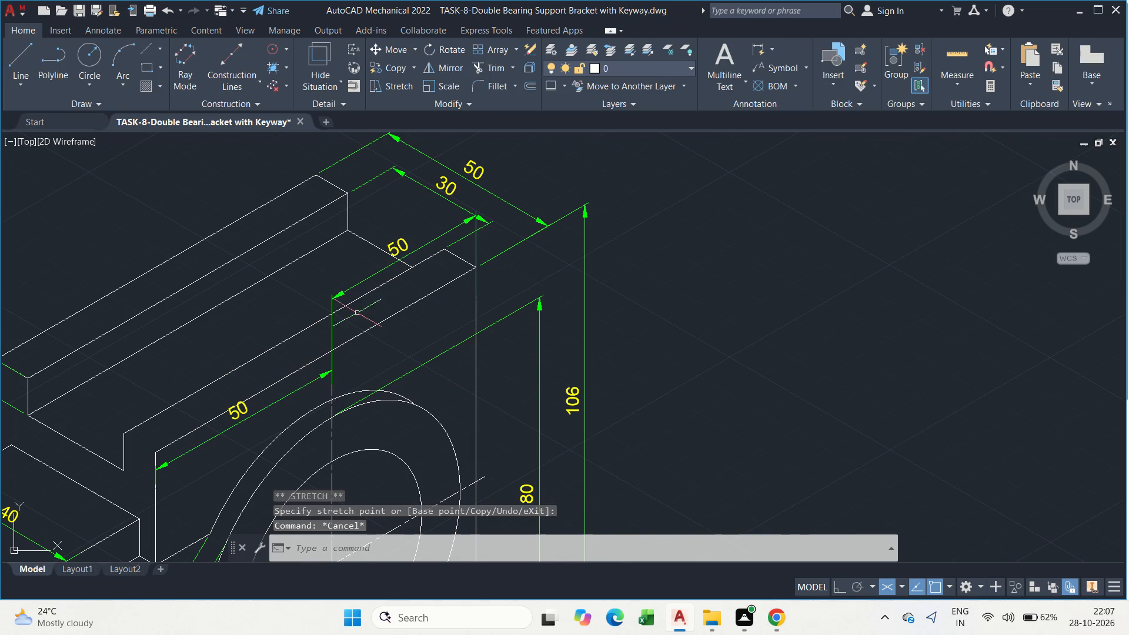
Move the other 50 dimension down onto the front face, in line with the adjacent 50 dimension.
left_click(360, 280)
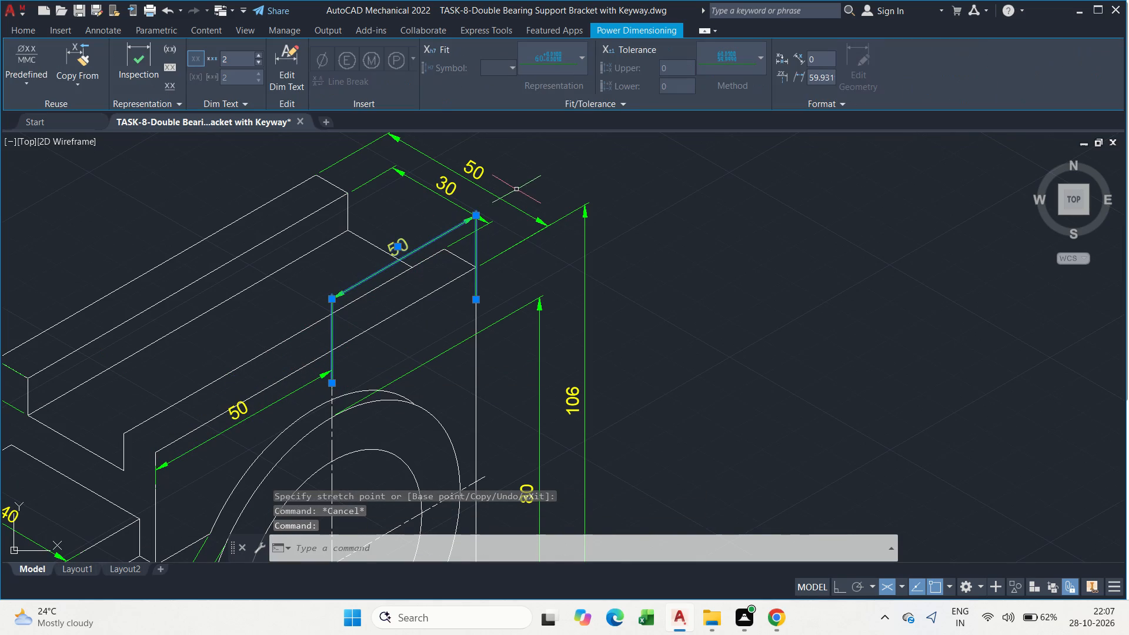
left_click_drag(475, 216, 476, 222)
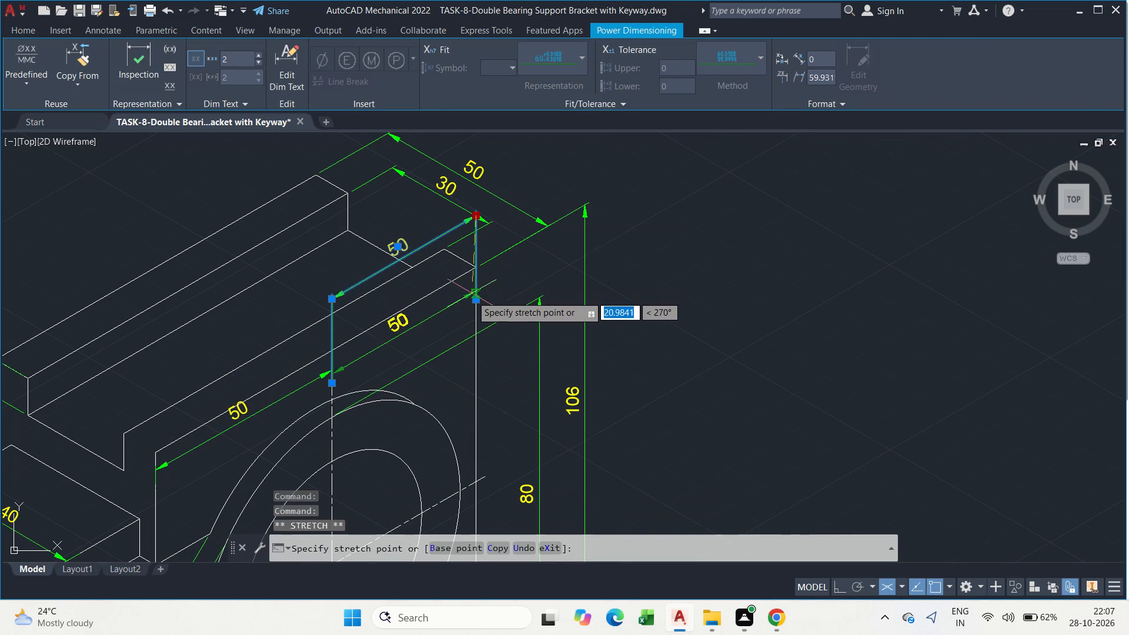
left_click(465, 295)
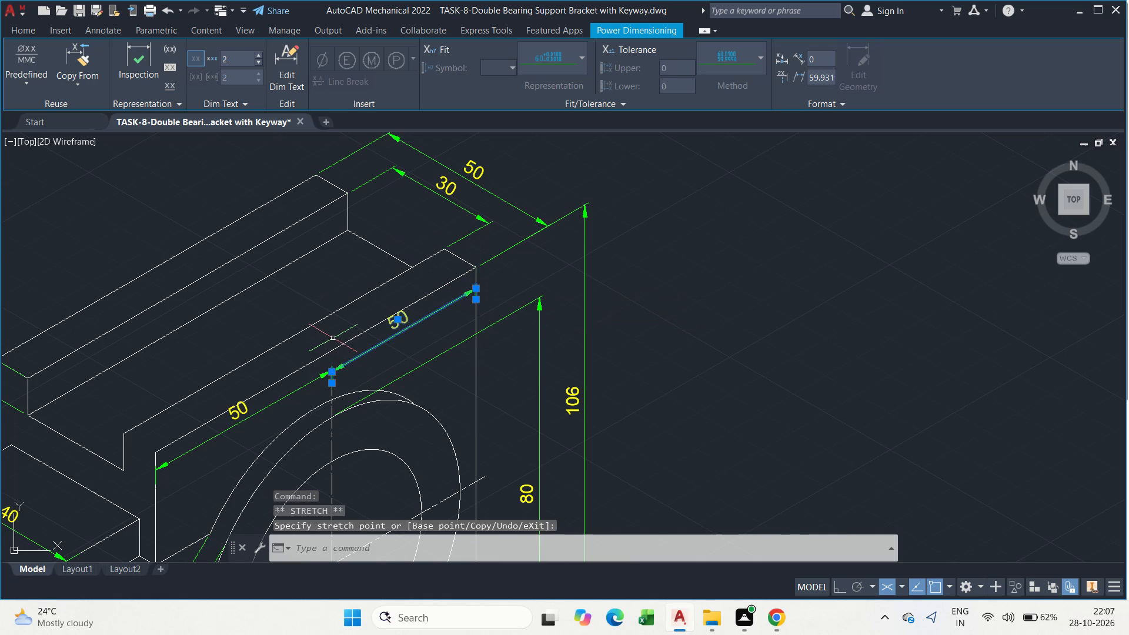
scroll(346, 325, "up", 2)
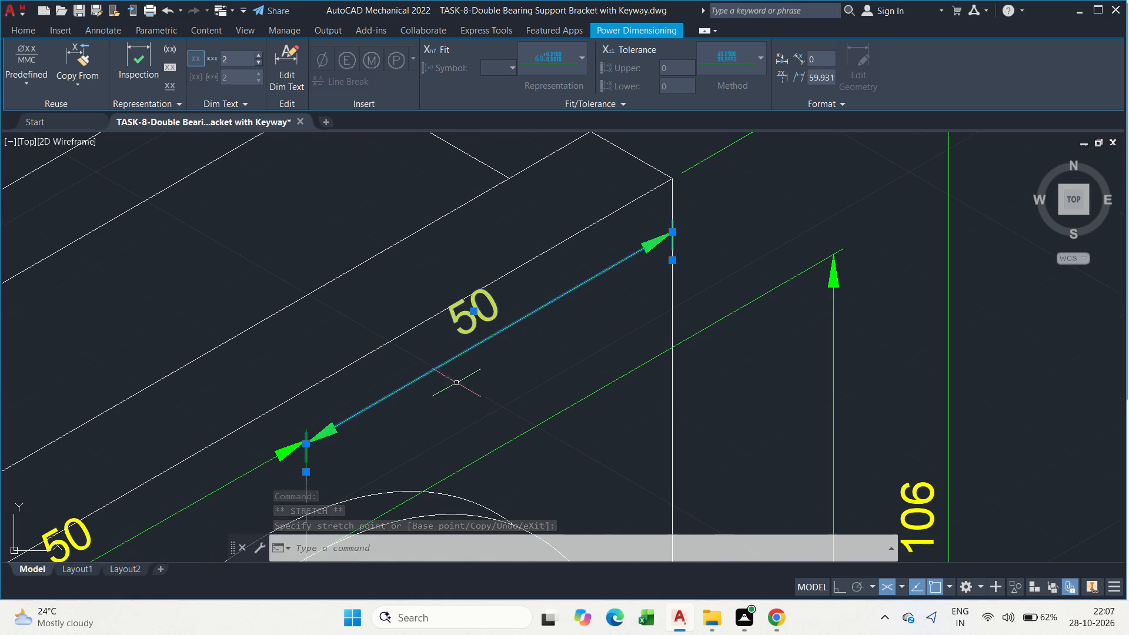
left_click(456, 383)
key("Escape")
key("Escape")
Examine the placement of the dimensions across the whole isometric bracket and around the large bore.
scroll(441, 349, "down", 2)
middle_click_drag(442, 377, 515, 303)
key("Escape")
scroll(410, 337, "down", 2)
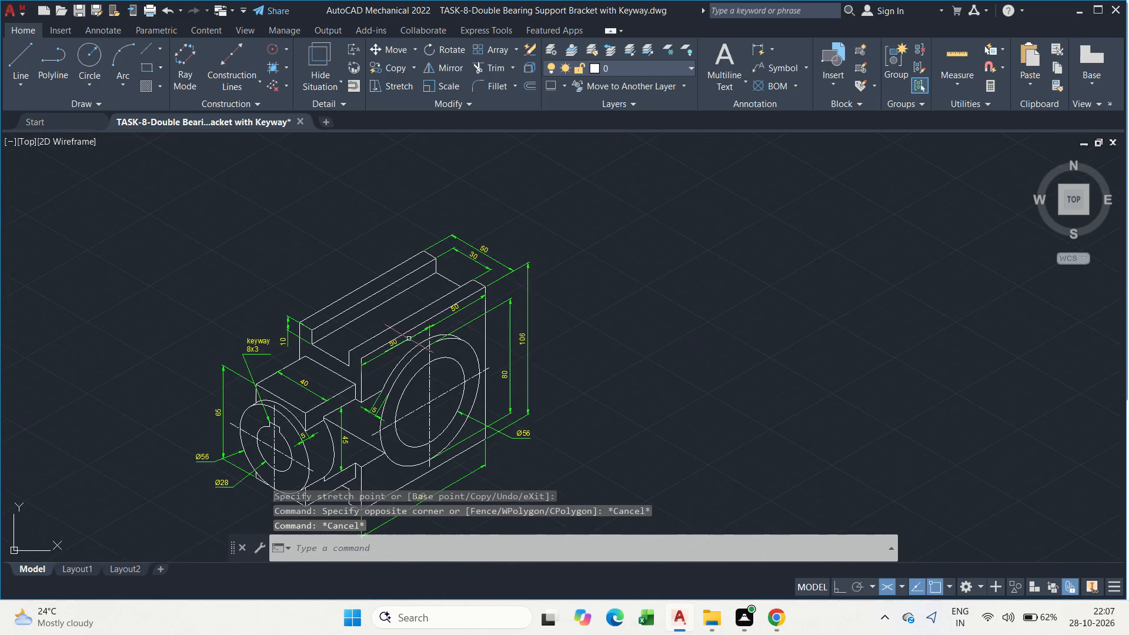
middle_click_drag(390, 411, 510, 292)
scroll(420, 316, "up", 2)
scroll(435, 345, "down", 2)
middle_click(440, 358)
key("Escape")
middle_click_drag(447, 268, 458, 346)
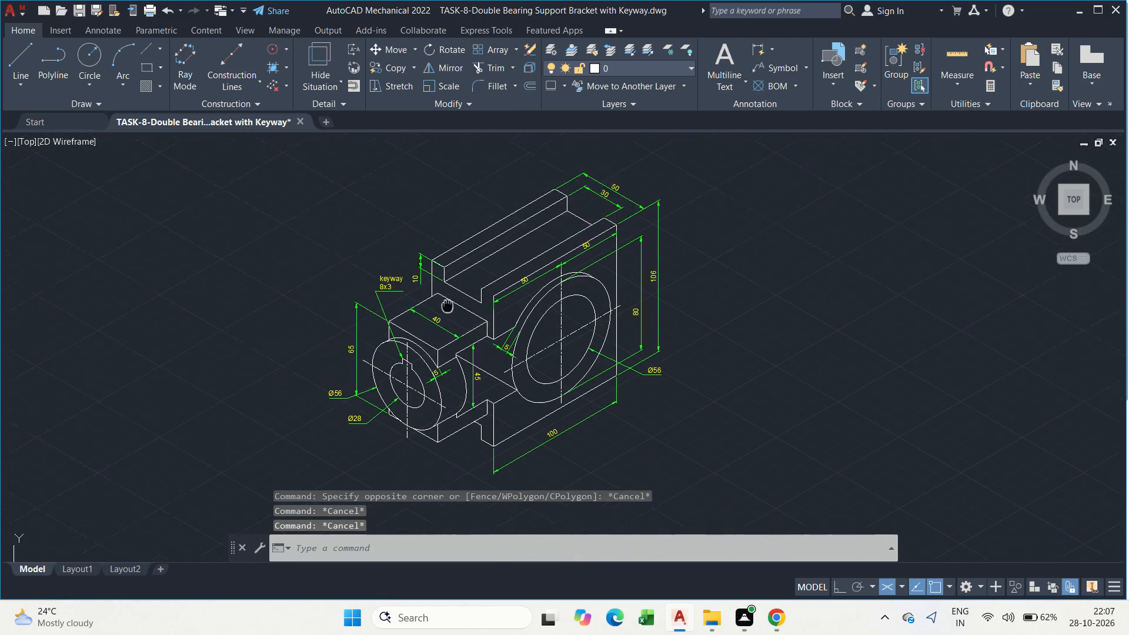
middle_click_drag(458, 346, 460, 352)
scroll(359, 347, "up", 2)
scroll(353, 344, "down", 2)
middle_click_drag(374, 365, 348, 272)
scroll(526, 250, "up", 3)
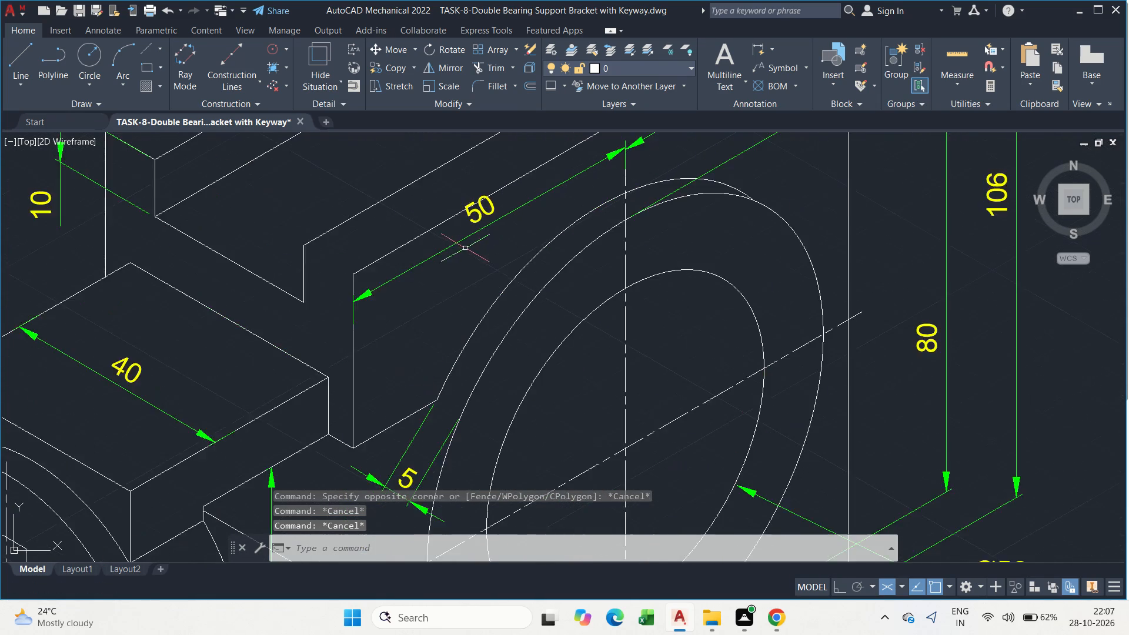
scroll(391, 252, "down", 3)
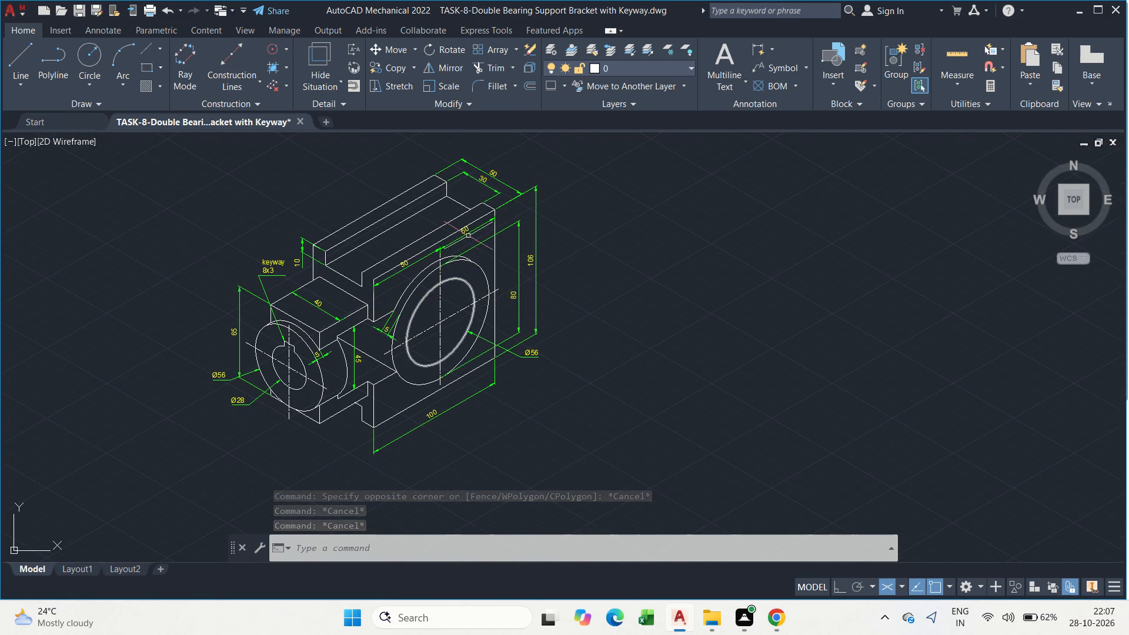
Move the 80 height dimension line closer to the bracket's front face.
scroll(474, 200, "up", 2)
middle_click_drag(622, 303, 609, 312)
left_click_drag(586, 326, 577, 320)
left_click_drag(554, 310, 553, 318)
middle_click_drag(557, 402, 569, 281)
scroll(583, 329, "up", 2)
left_click_drag(573, 329, 551, 337)
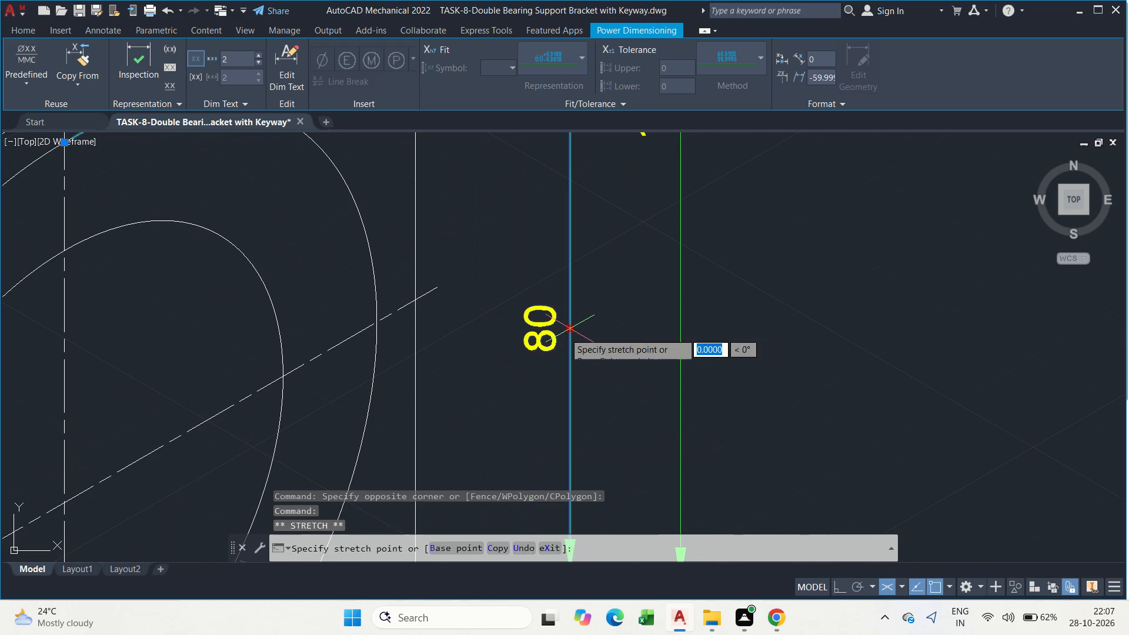
left_click(515, 345)
key("Escape")
Move the overall 106 height dimension line inward, closer to the 80 dimension.
scroll(544, 325, "down", 2)
left_click_drag(588, 317, 587, 312)
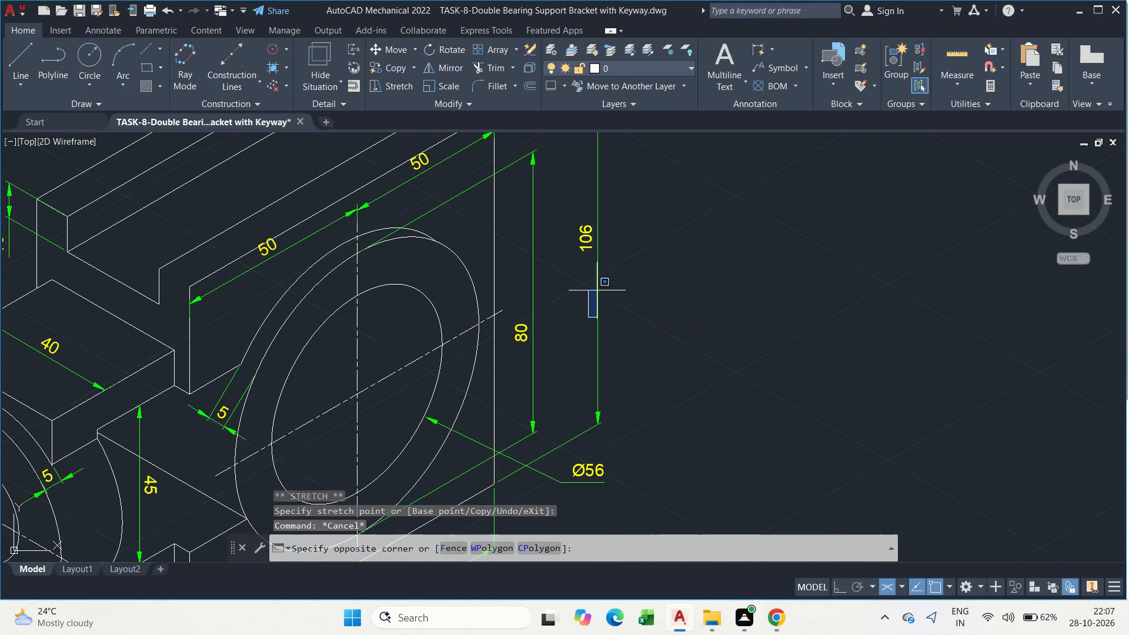
left_click(597, 290)
key("Escape")
left_click(593, 298)
key("Escape")
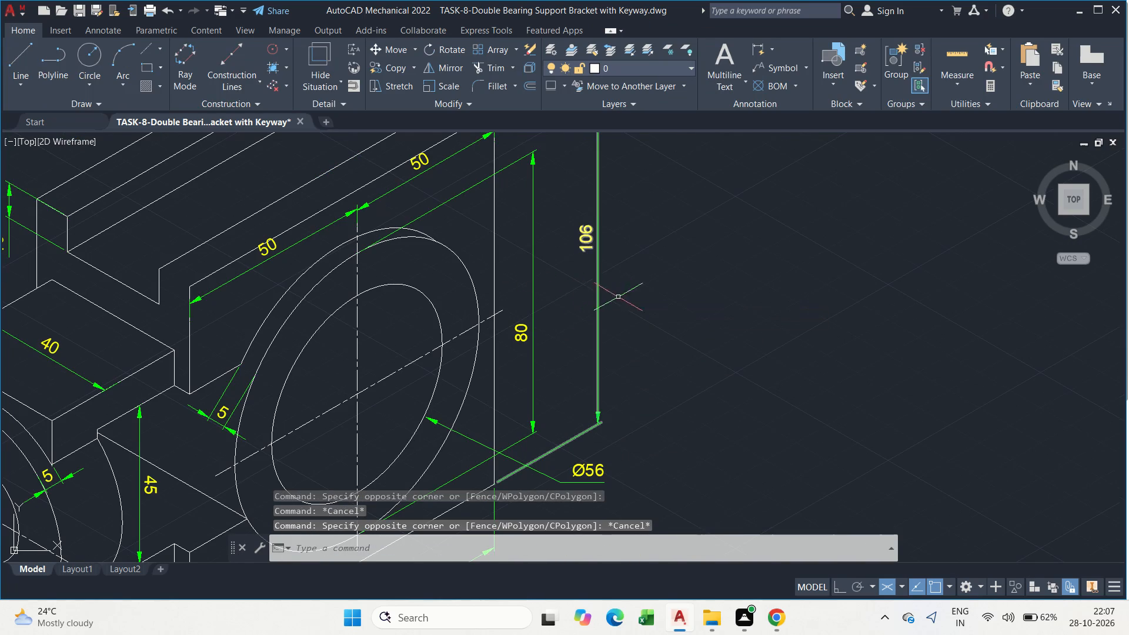
left_click(618, 297)
left_click(560, 270)
scroll(579, 443, "up", 2)
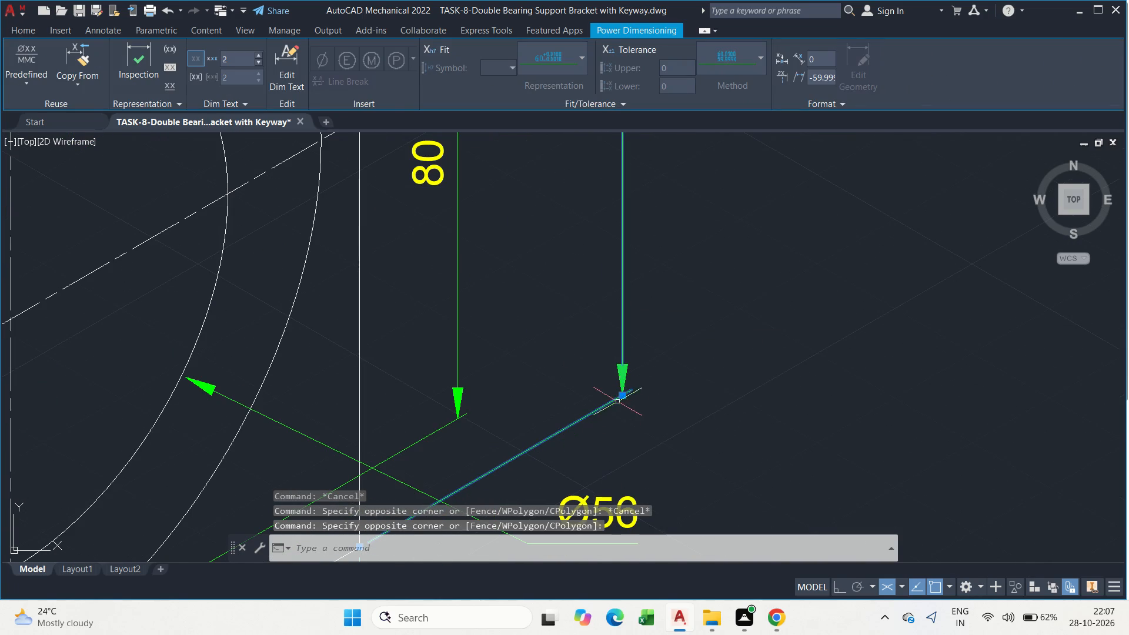
left_click(620, 396)
left_click(550, 418)
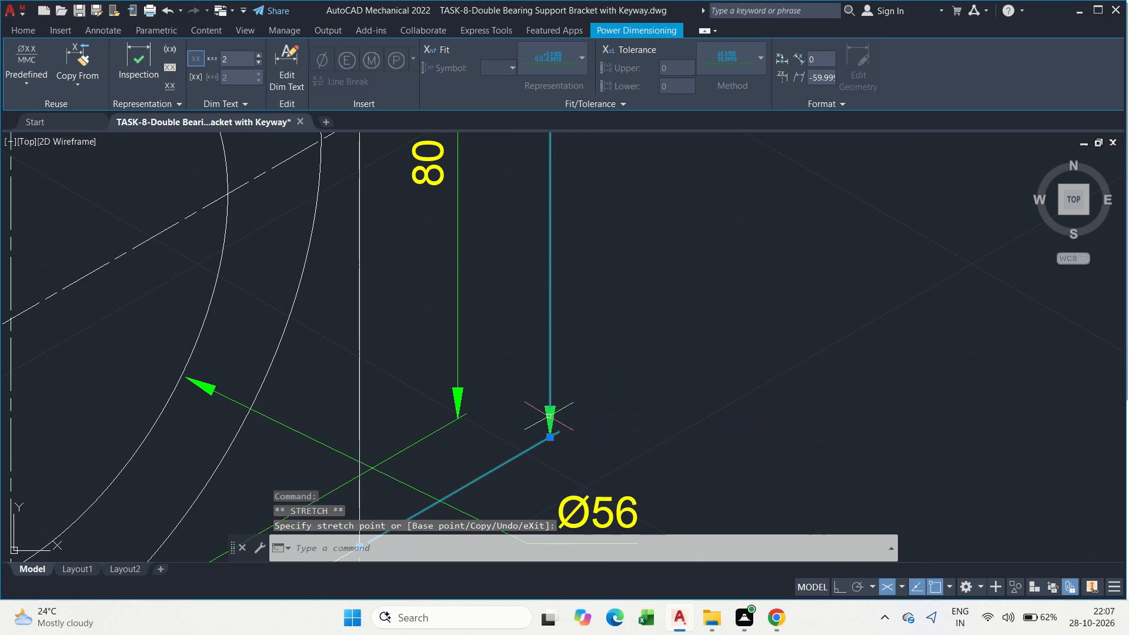
scroll(500, 345, "down", 4)
key("Escape")
Save the bracket drawing.
middle_click_drag(523, 308, 533, 373)
scroll(523, 203, "up", 2)
scroll(521, 210, "down", 2)
middle_click_drag(489, 292, 490, 295)
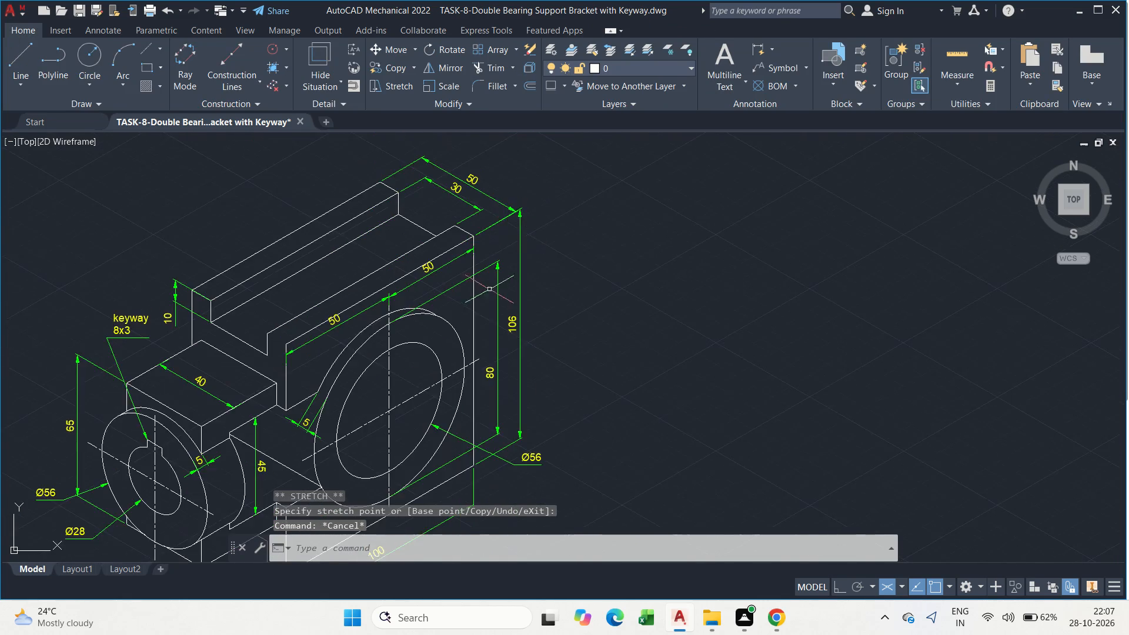
middle_click_drag(490, 295, 512, 322)
key("Escape")
key("ctrl+s")
key("ctrl+s")
scroll(344, 301, "down", 2)
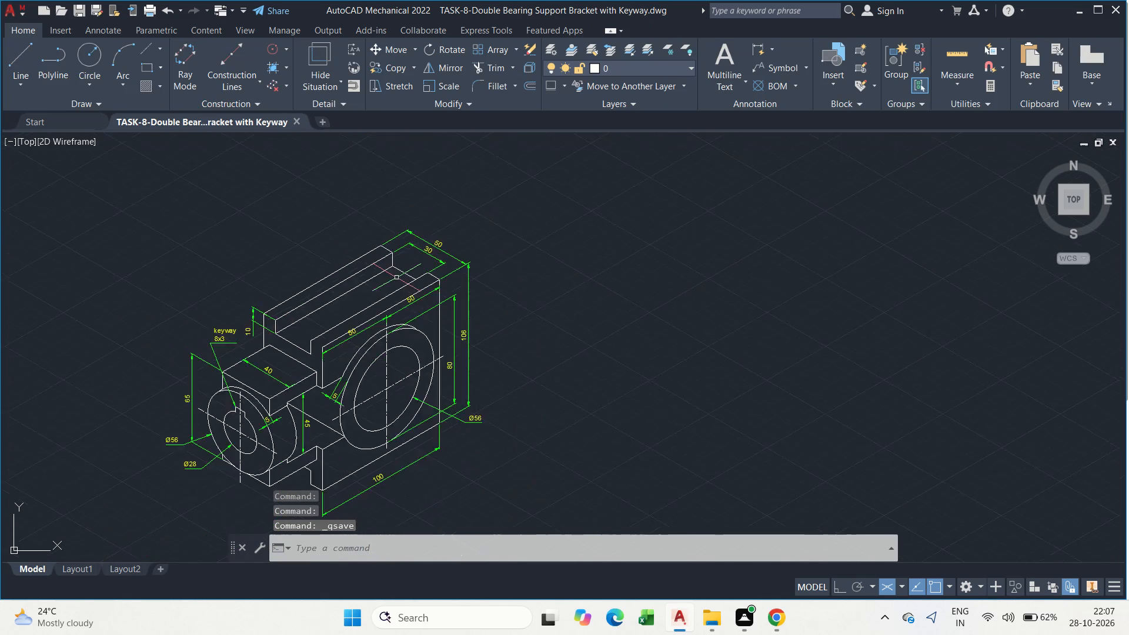
key("Escape")
Start a plot of the bracket drawing with the previous plot's page setup, using the DWG To PDF.pc3 plotter.
middle_click_drag(469, 293, 634, 303)
scroll(402, 389, "up", 1)
middle_click_drag(402, 389, 390, 379)
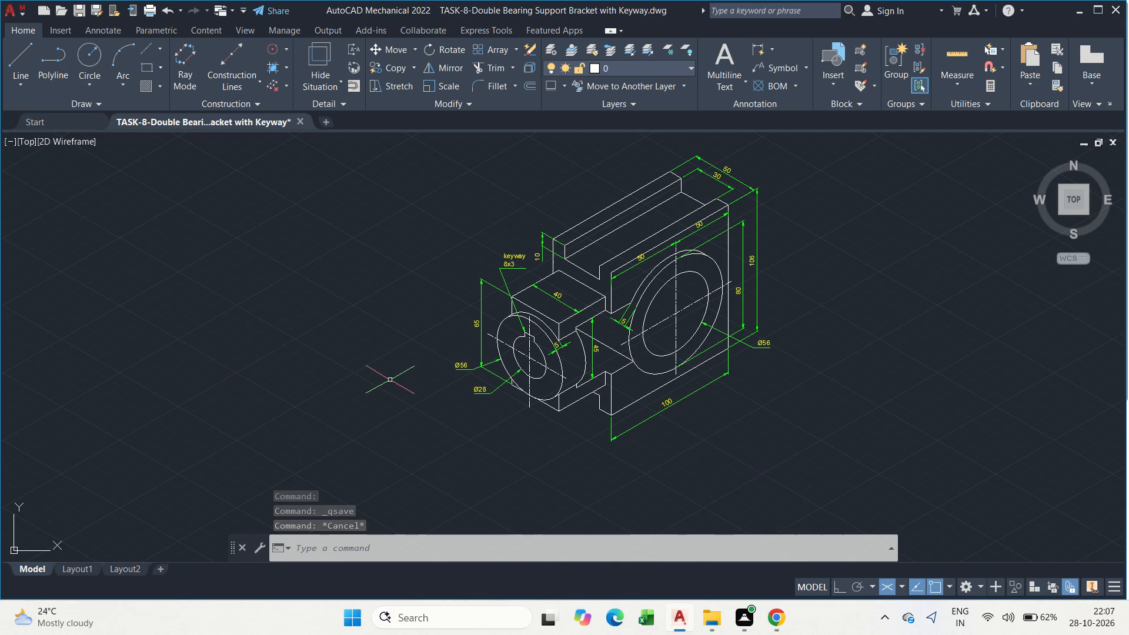
middle_click_drag(366, 346, 345, 417)
middle_click_drag(431, 377, 360, 321)
key("Escape")
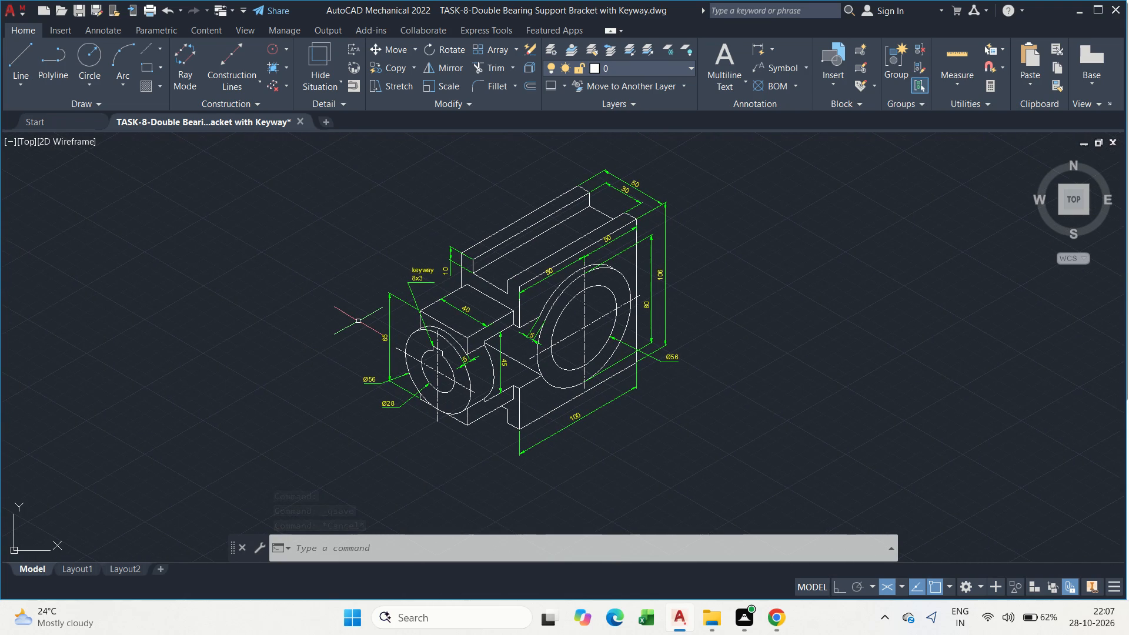
key("ctrl+p")
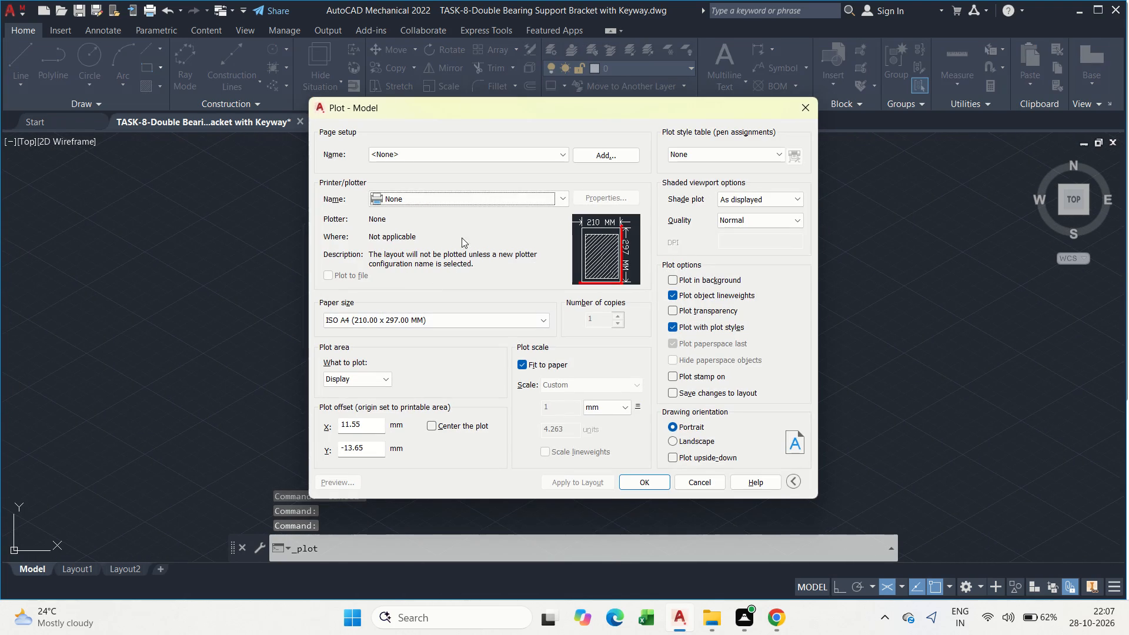
left_click(478, 161)
left_click(476, 181)
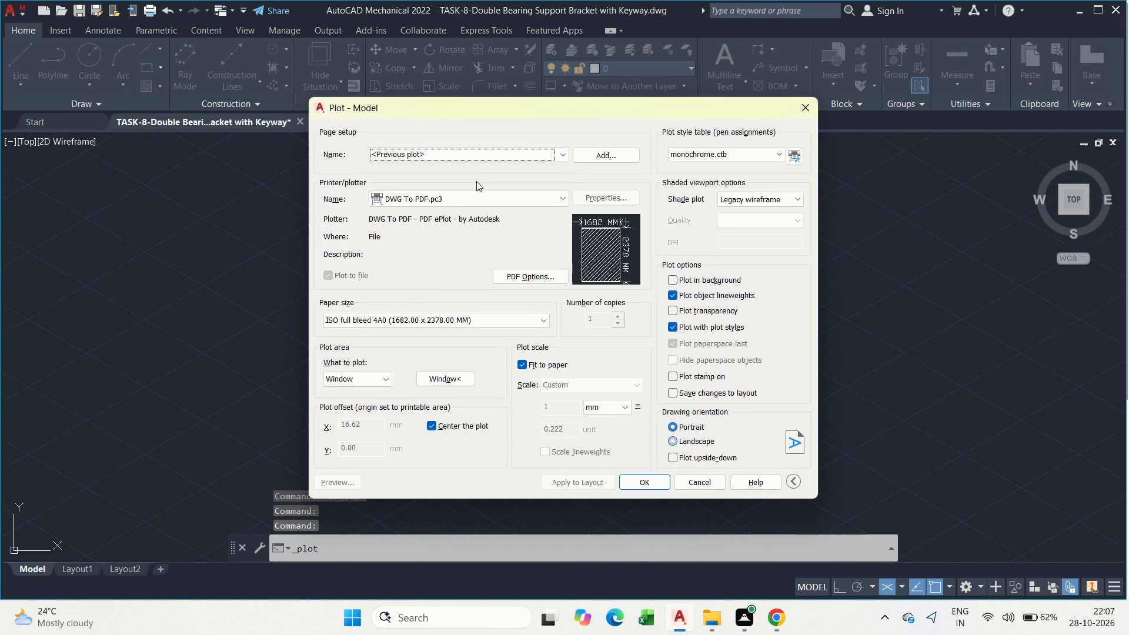
double_click(471, 199)
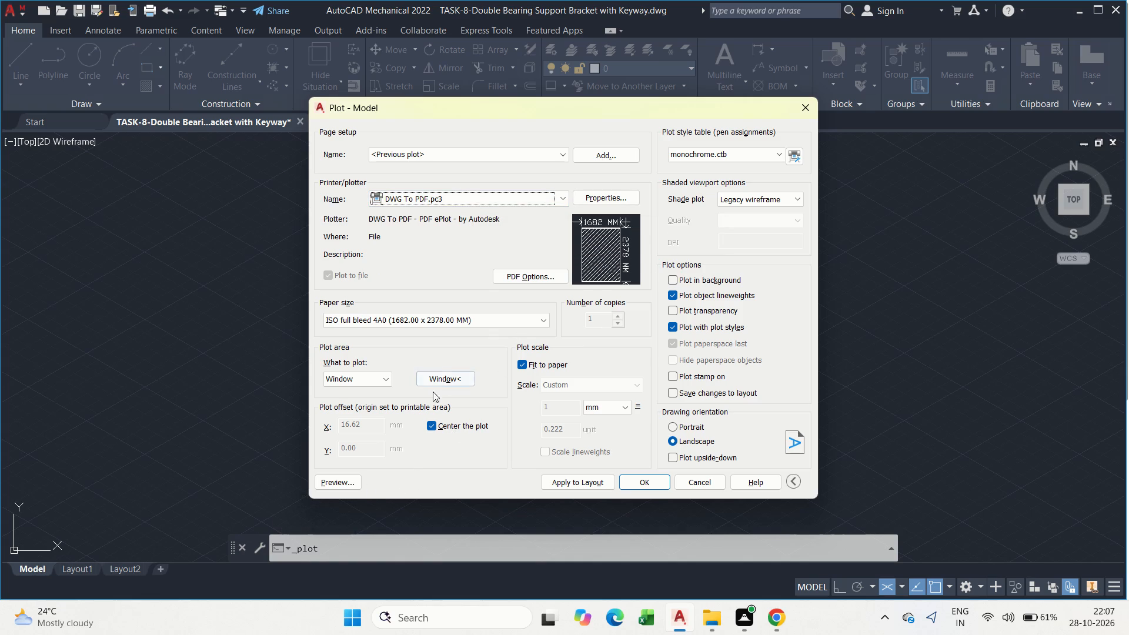
Redefine the plot area as a window enclosing the whole isometric bracket and all its dimensions.
left_click(423, 378)
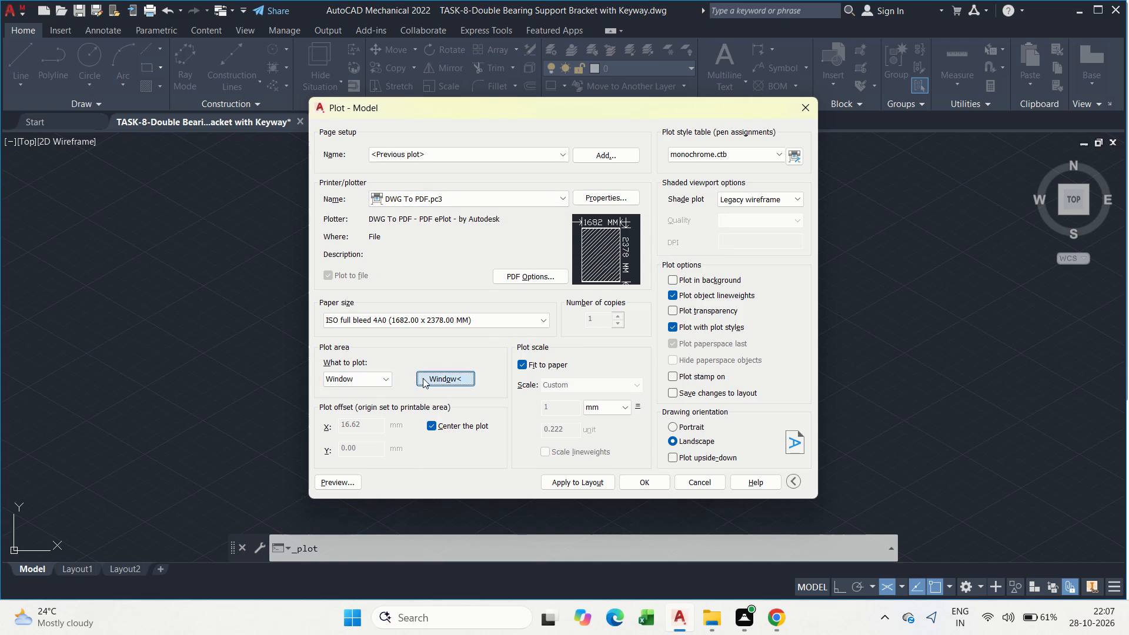
middle_click_drag(360, 287, 369, 342)
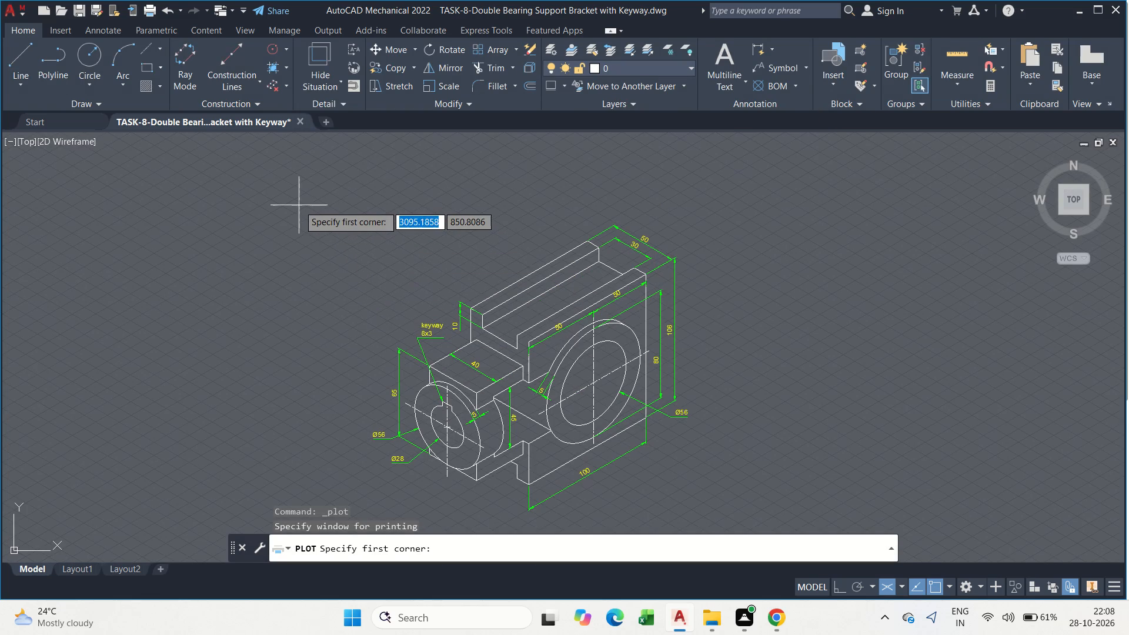
scroll(298, 205, "down", 3)
scroll(298, 205, "up", 1)
middle_click_drag(298, 205, 353, 249)
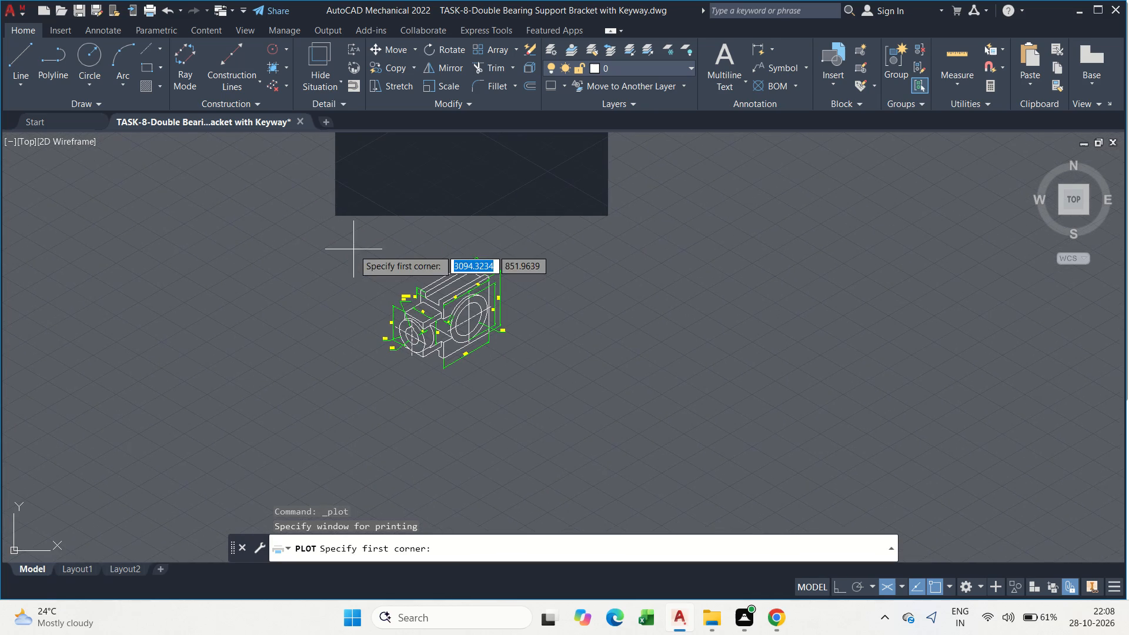
left_click_drag(342, 242, 372, 258)
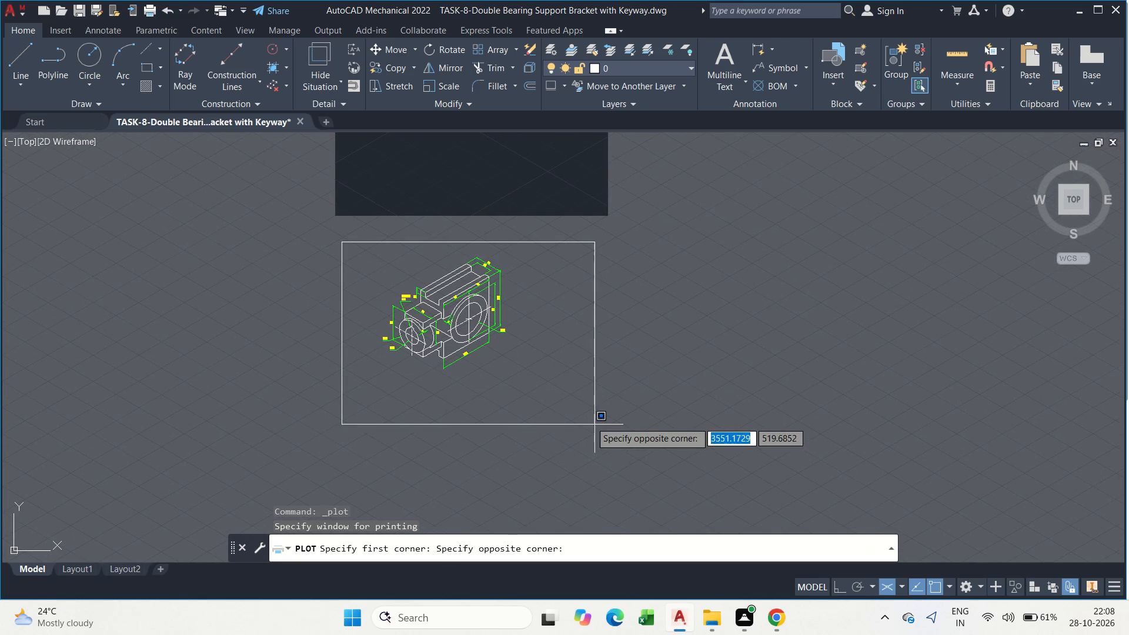
left_click(562, 387)
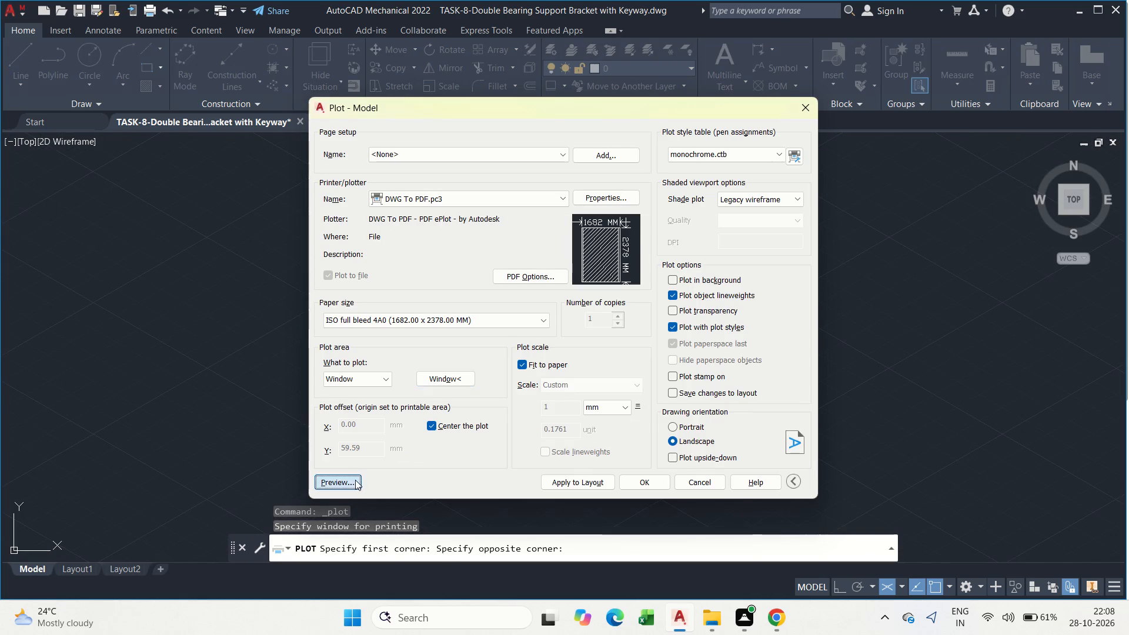
Preview the plot and output it as TASK-8-Double Bearing Support Bracket with Keyway-Model.pdf in the desktop's TASK OF TEST folder.
left_click(355, 480)
scroll(537, 346, "up", 3)
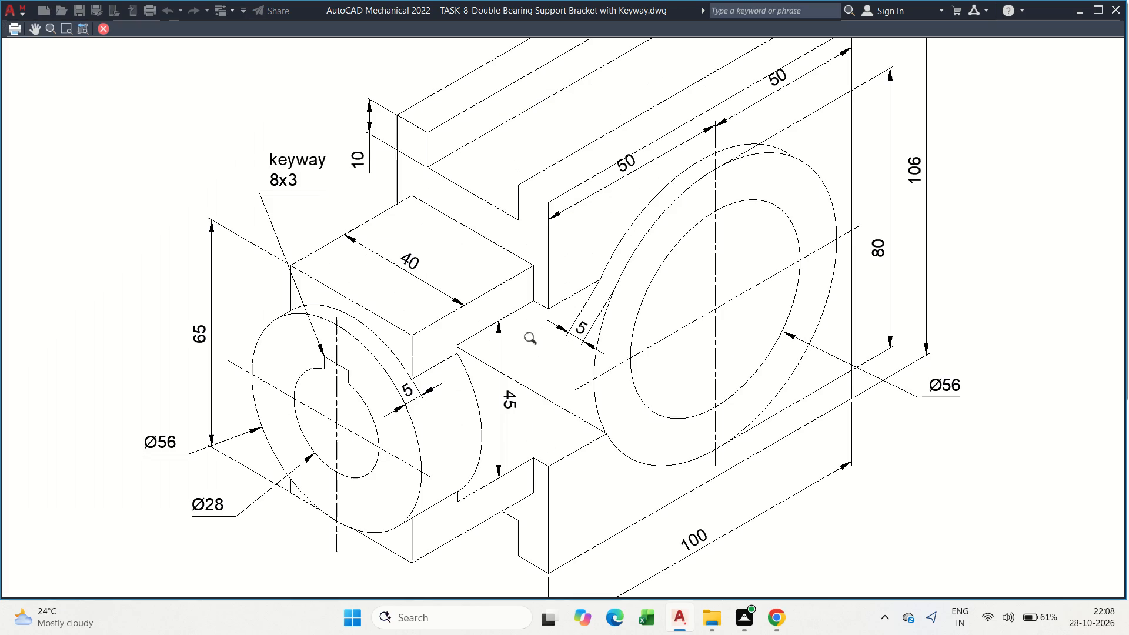
scroll(533, 339, "down", 1)
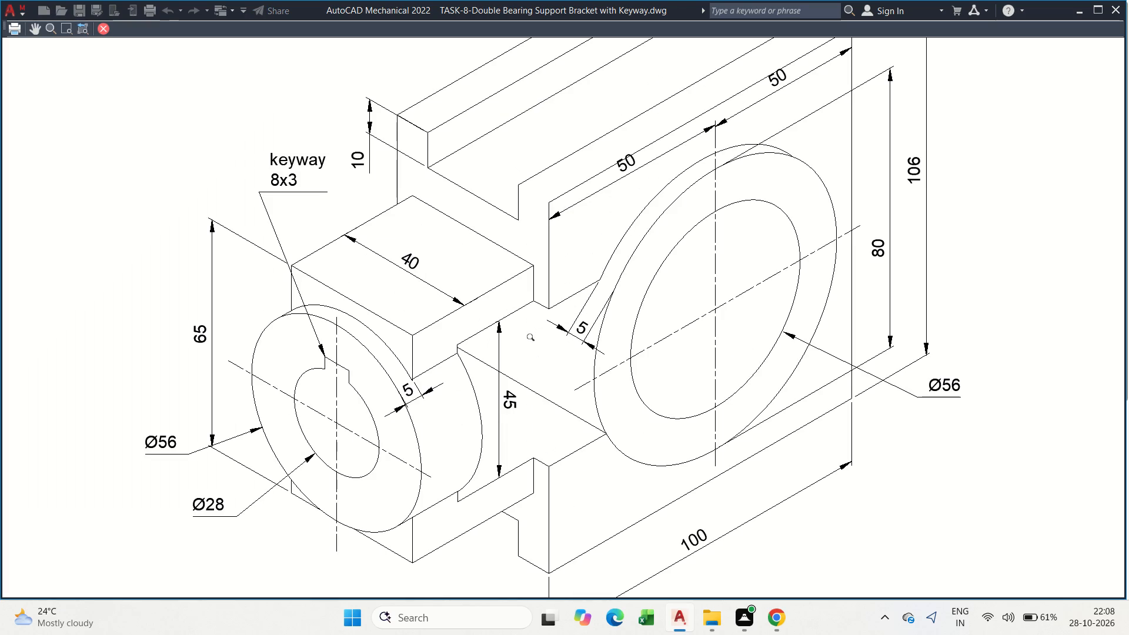
scroll(533, 339, "down", 1)
middle_click_drag(533, 339, 536, 351)
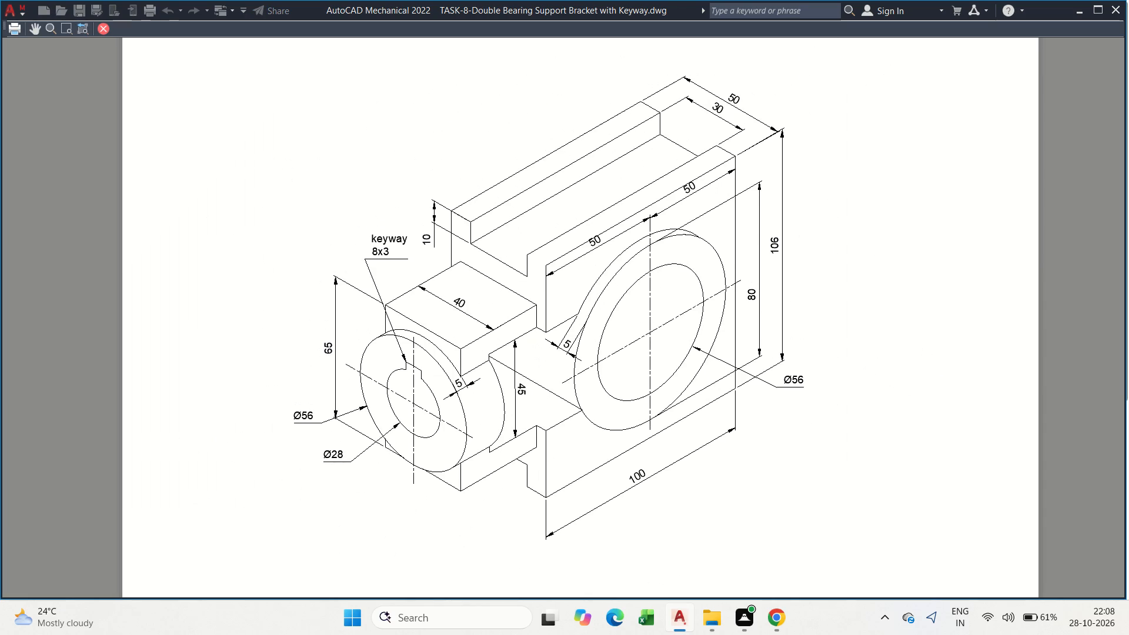
left_click(19, 31)
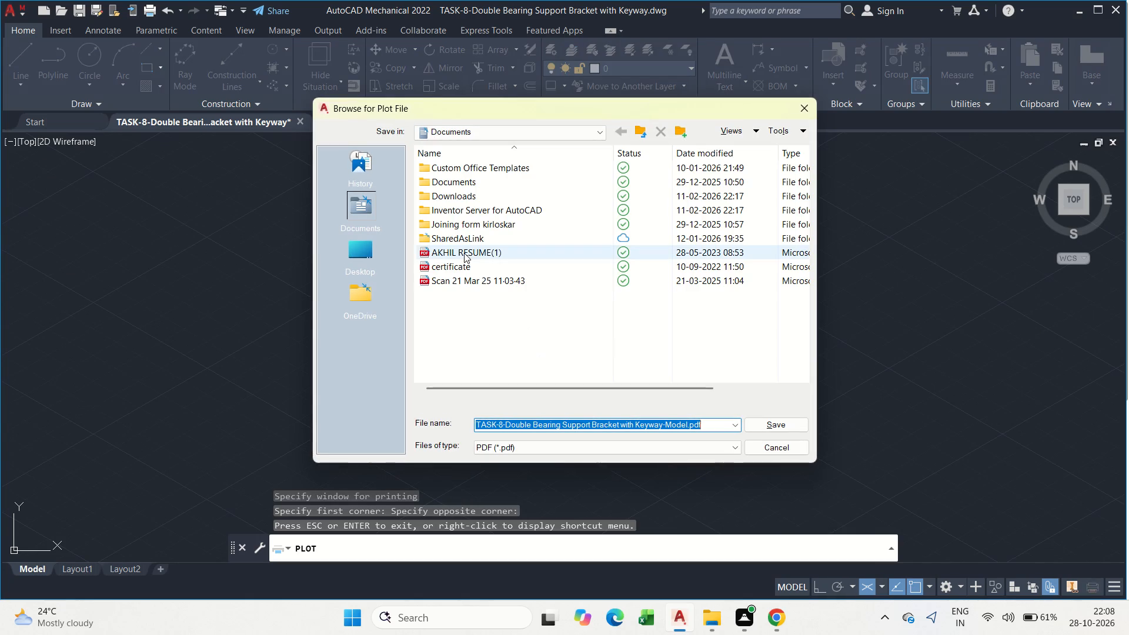
left_click(359, 260)
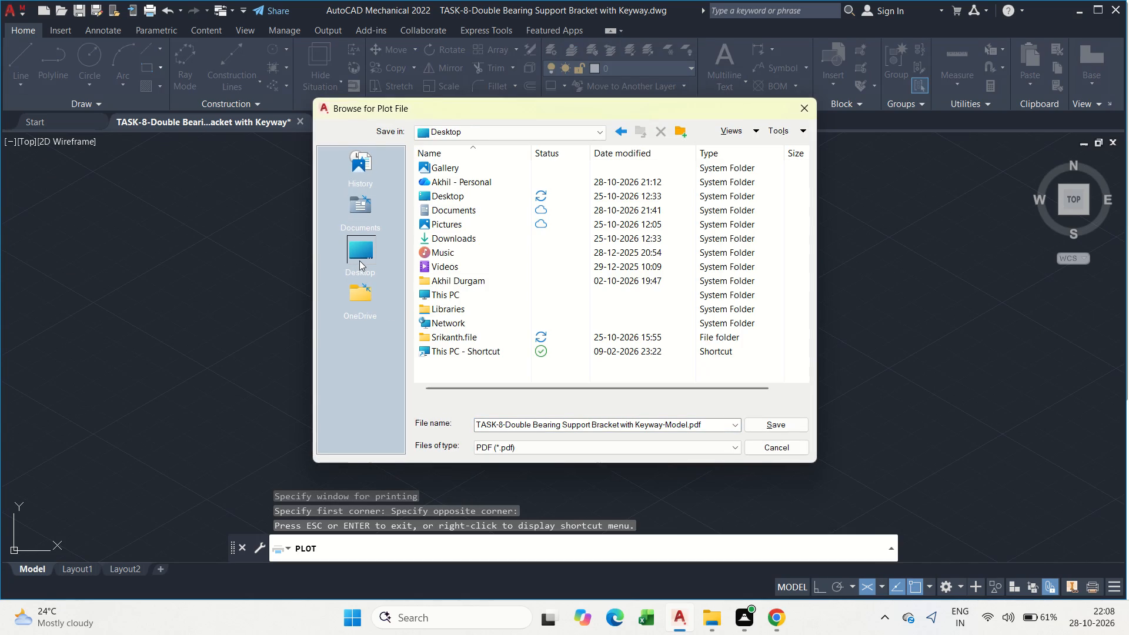
left_click(525, 326)
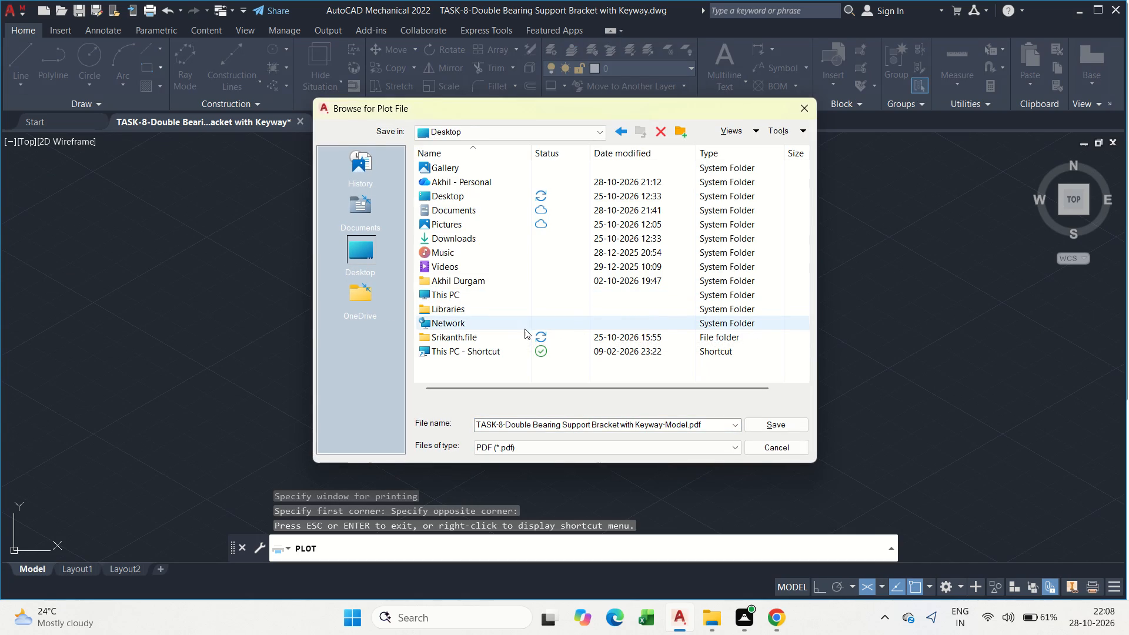
double_click(523, 332)
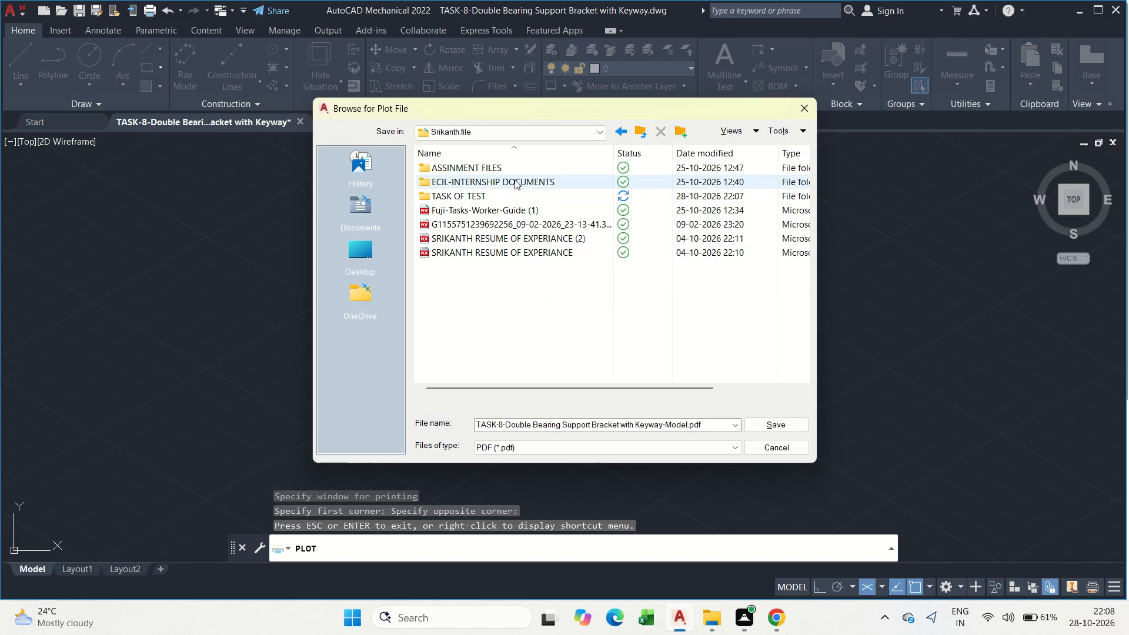
double_click(505, 197)
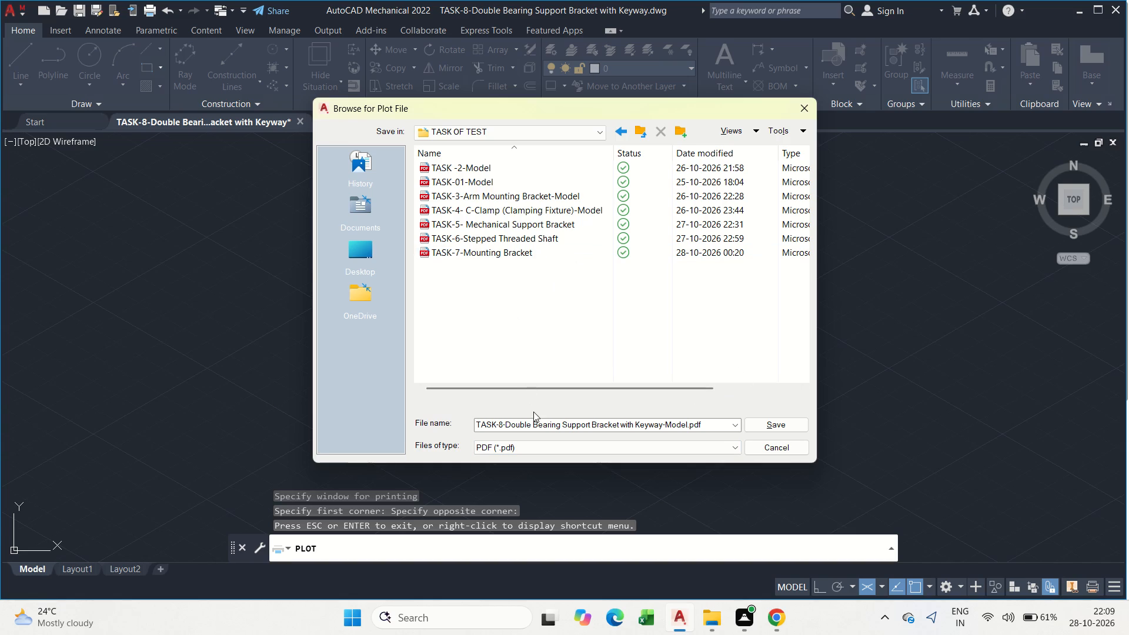
left_click(749, 425)
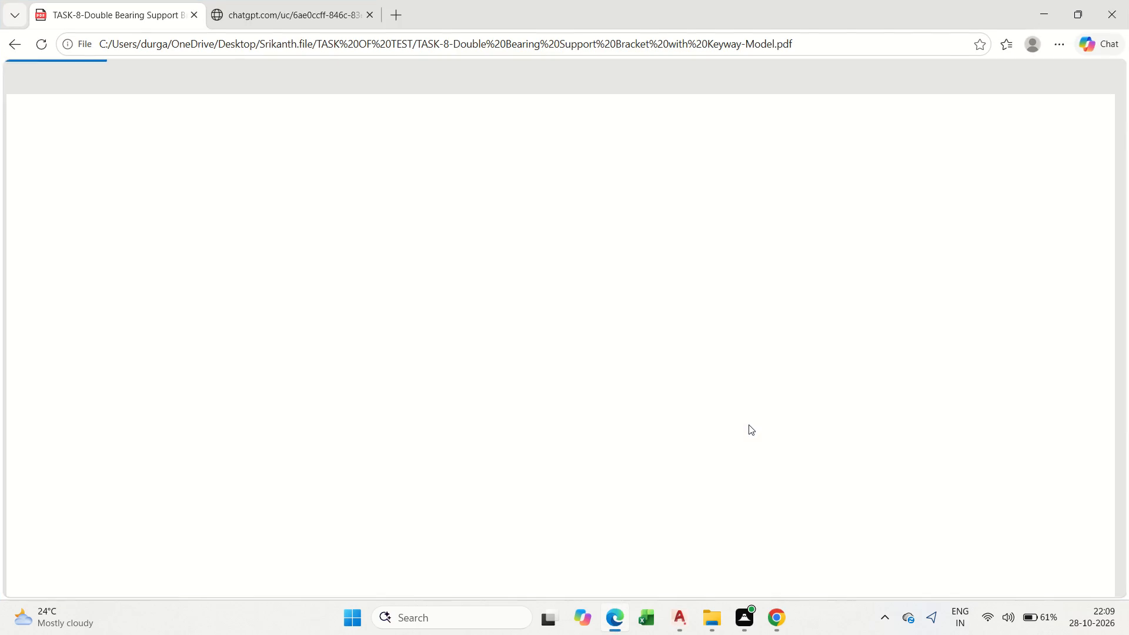
Check the bracket and its dimensions in the plotted PDF, and return to the AutoCAD drawing.
scroll(607, 324, "down", 3)
scroll(607, 369, "up", 2)
key("Escape")
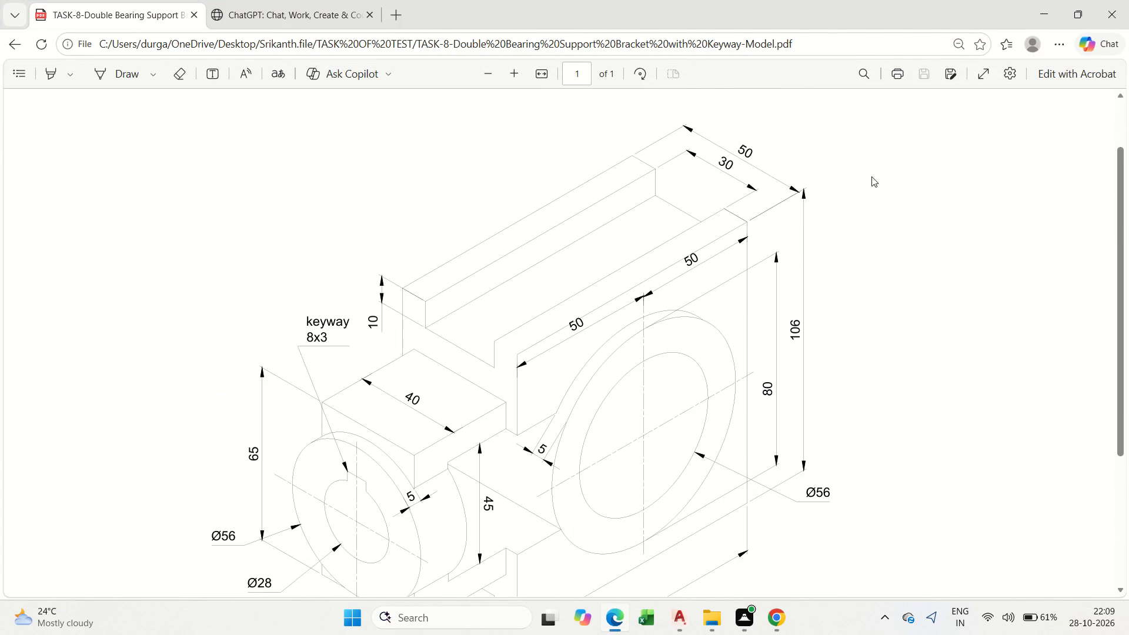
left_click(1053, 16)
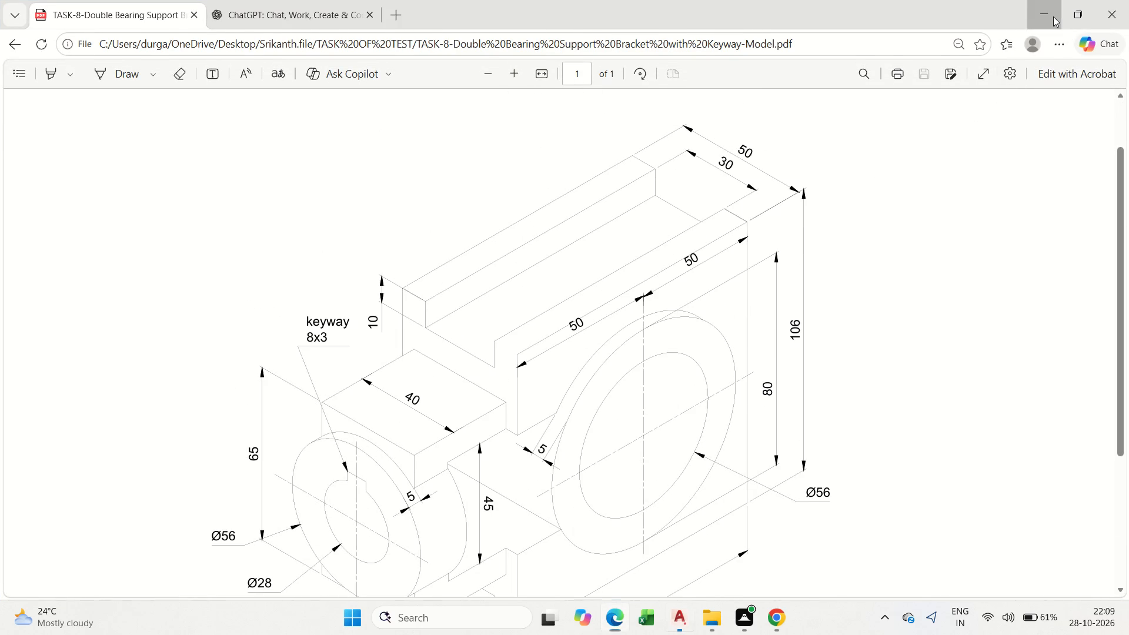
scroll(615, 368, "down", 1)
key("Escape")
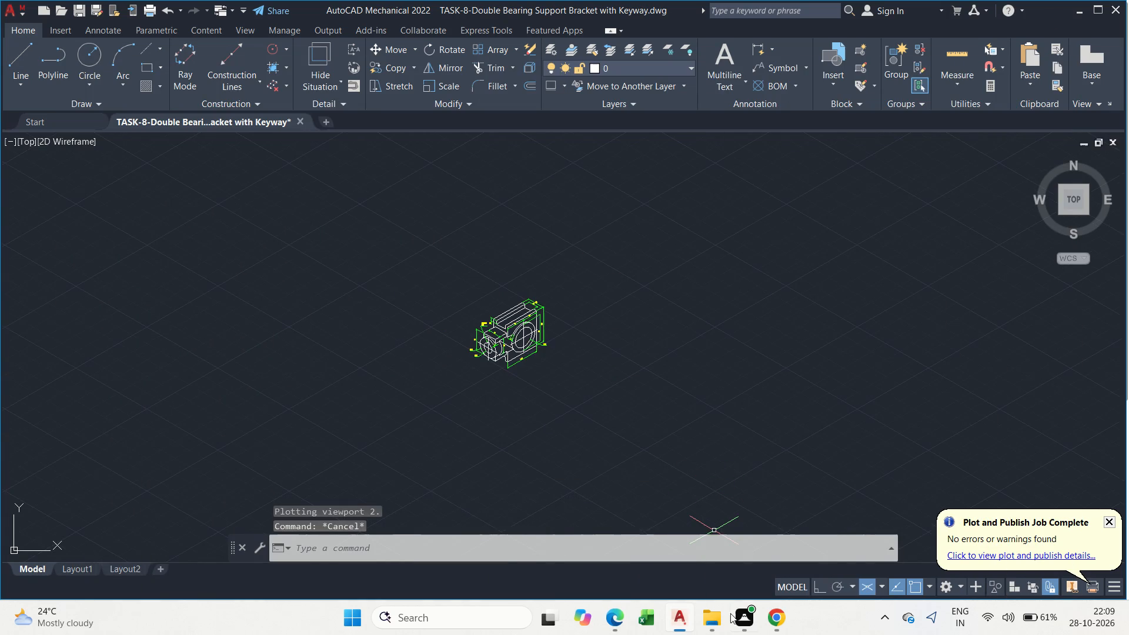